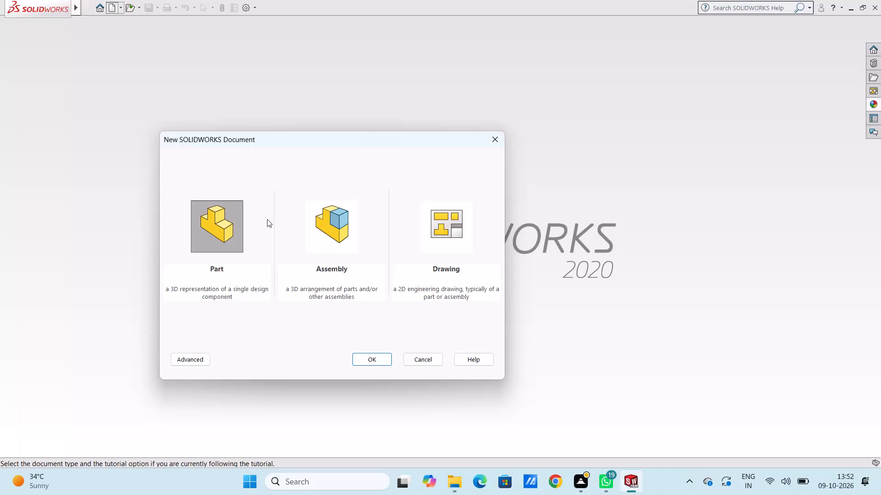
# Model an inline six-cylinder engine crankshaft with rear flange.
# Create a new part document and start a sketch on the Front Plane.
pyautogui.click(367, 356)
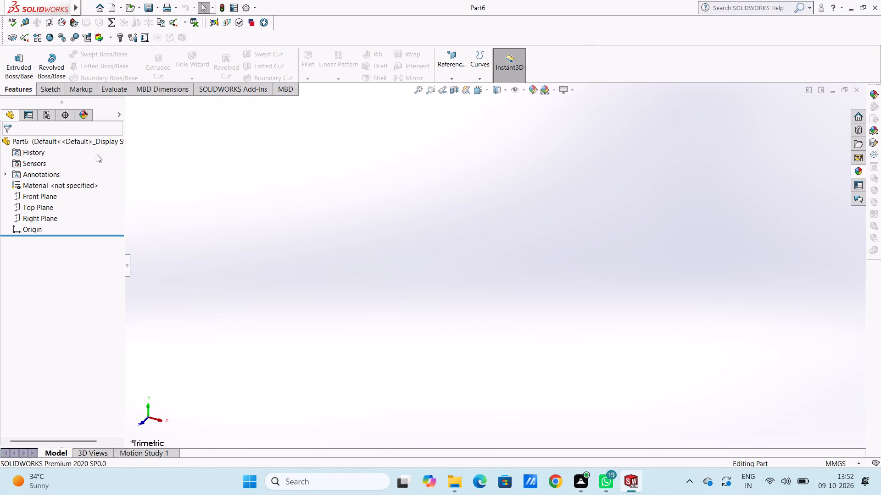
pyautogui.click(50, 196)
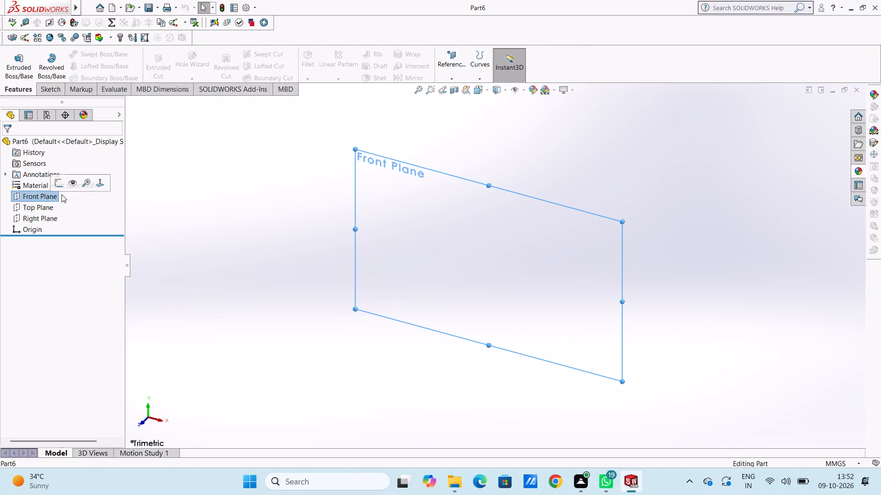
pyautogui.click(61, 187)
pyautogui.click(223, 227)
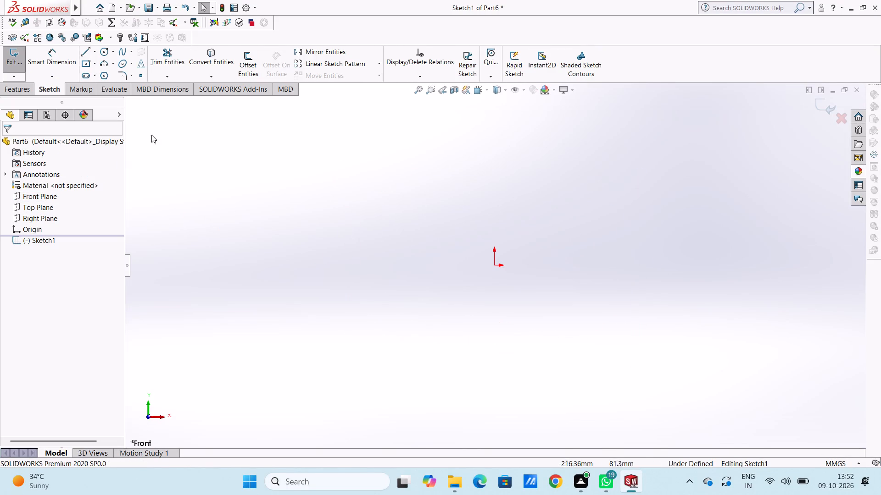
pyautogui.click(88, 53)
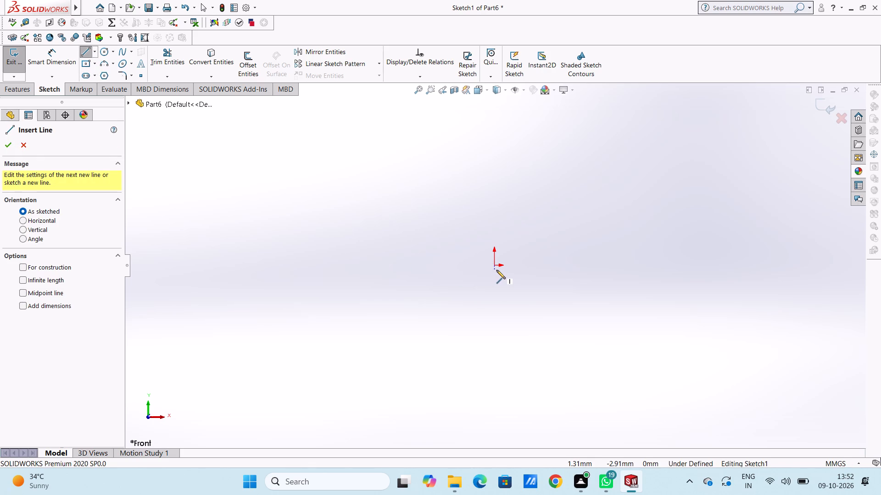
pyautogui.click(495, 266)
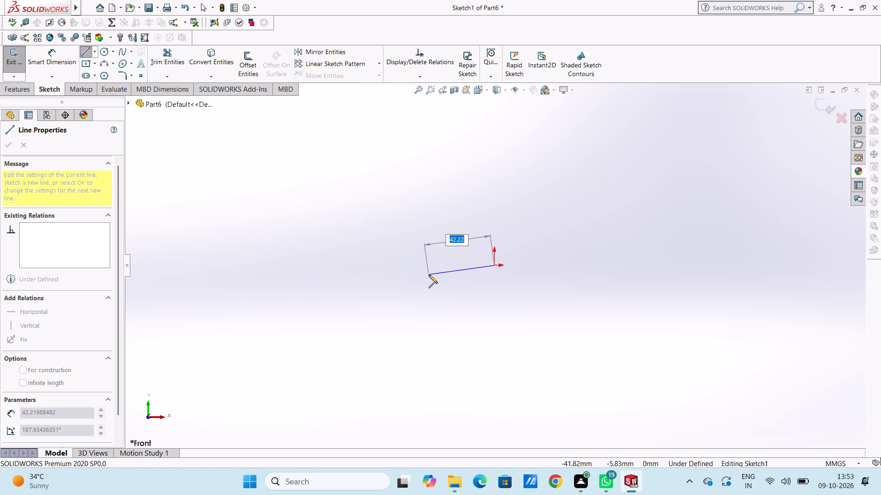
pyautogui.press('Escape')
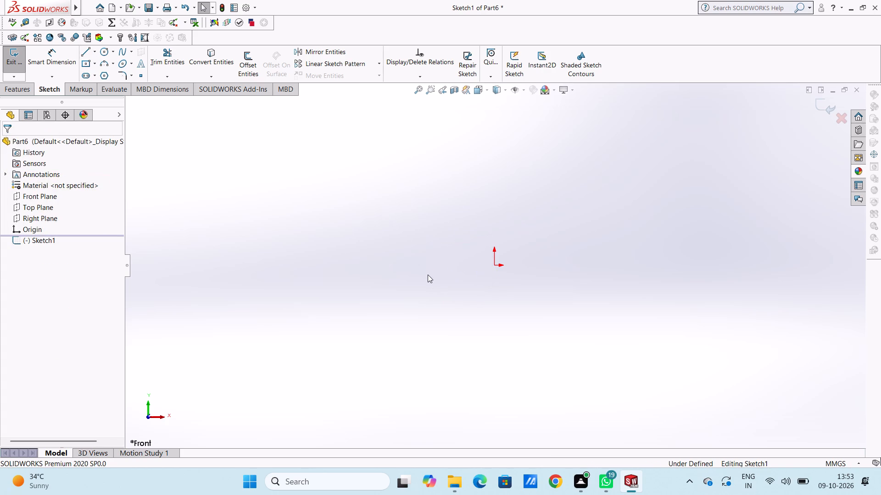
# Sketch a circle centred on the origin and dimension its diameter to 32 mm.
pyautogui.click(107, 50)
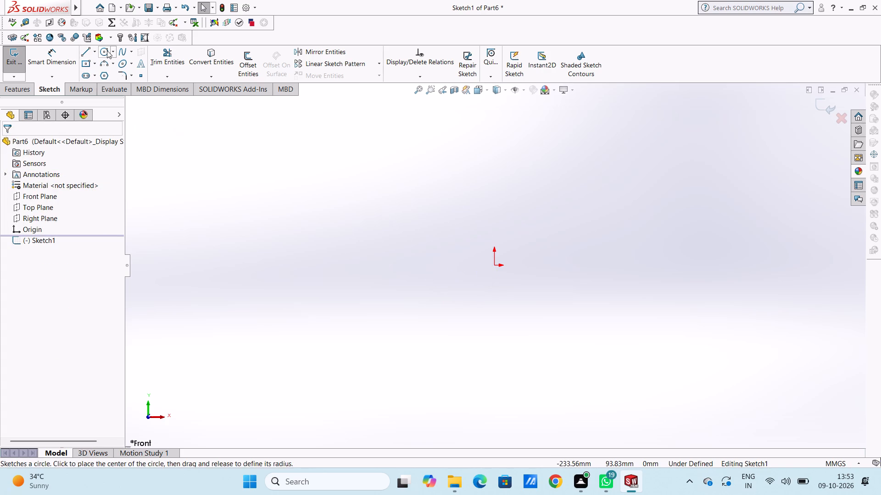
pyautogui.click(495, 264)
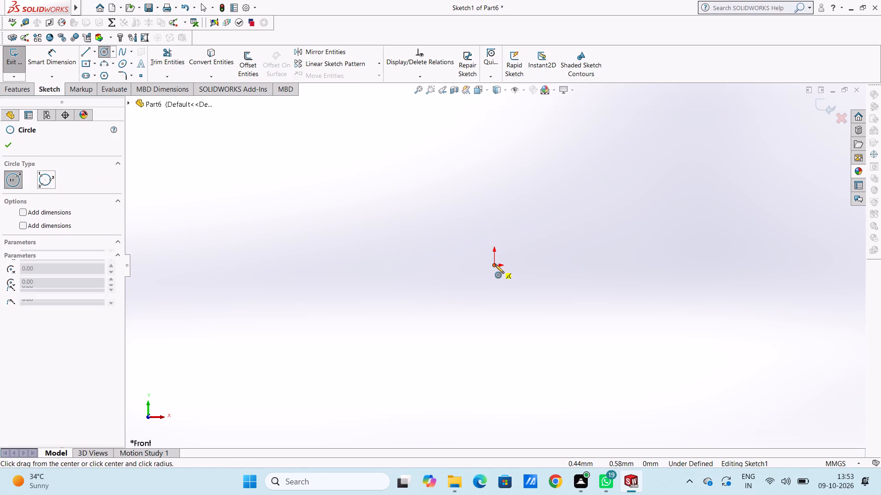
pyautogui.click(506, 287)
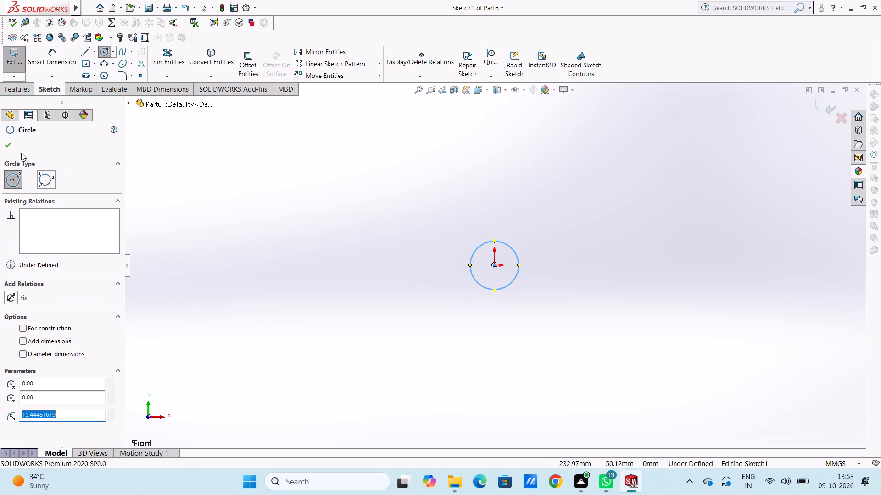
pyautogui.click(15, 147)
pyautogui.click(65, 56)
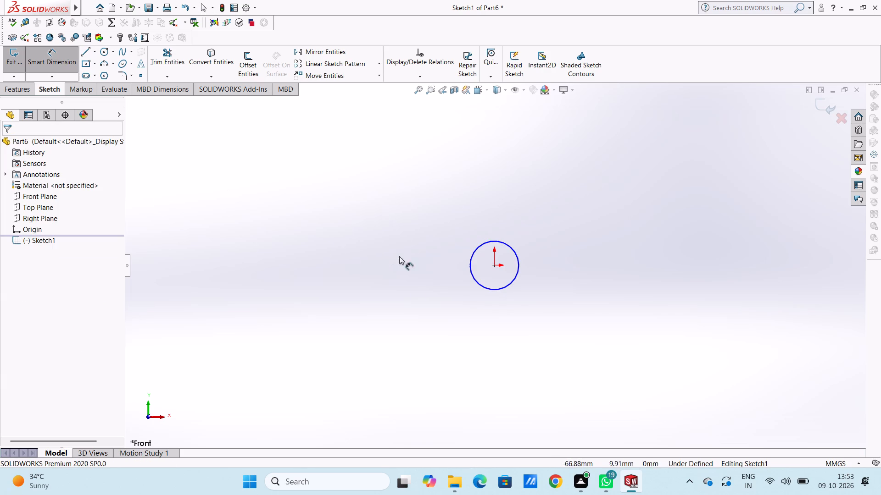
pyautogui.click(490, 287)
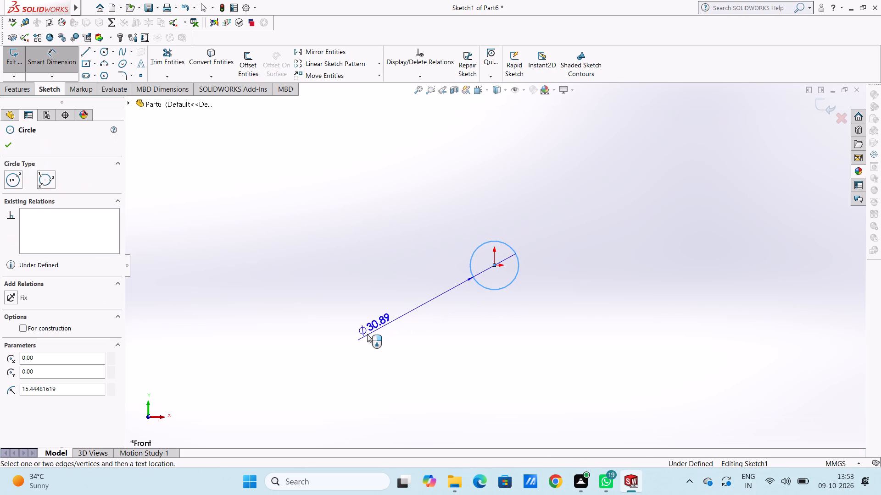
pyautogui.click(352, 339)
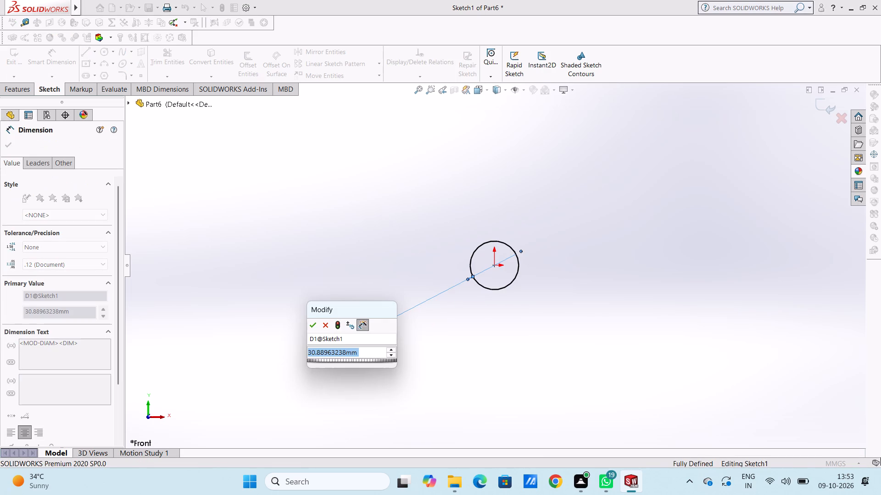
pyautogui.write('32')
pyautogui.press('Return')
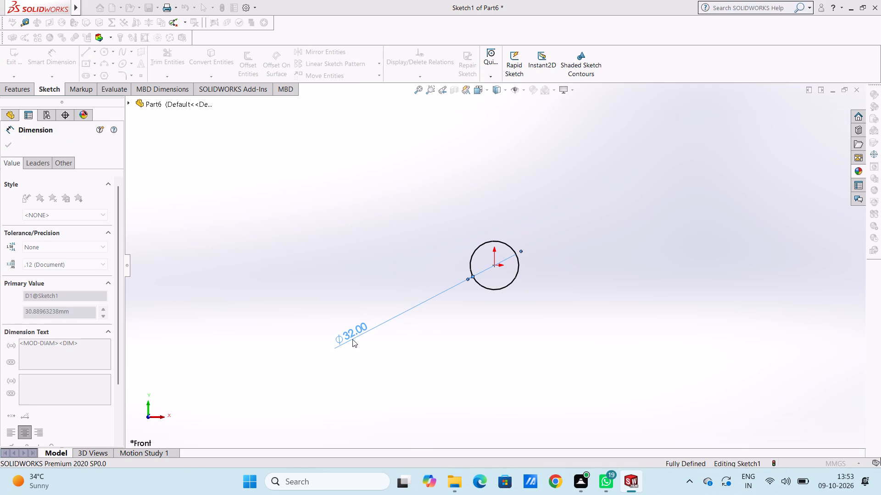
pyautogui.click(392, 256)
# Extrude the 32 mm circle as a blind boss to a depth of 88 mm.
pyautogui.scroll(3, 488, 254)
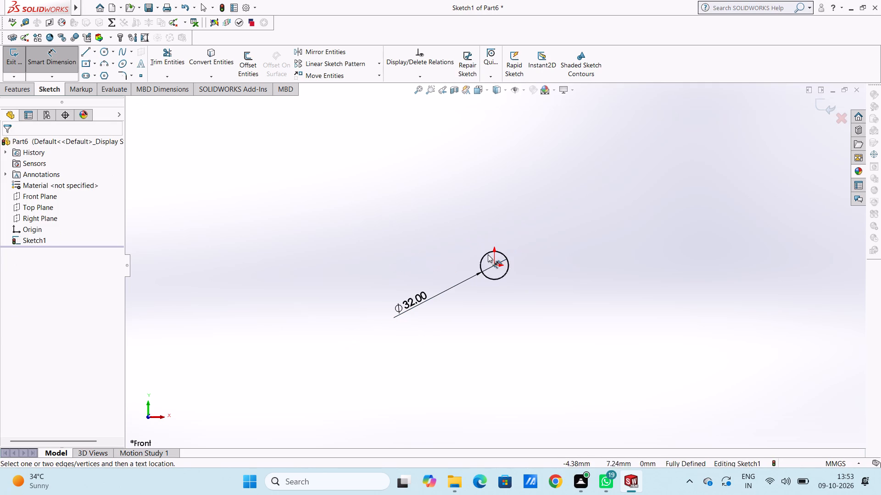
pyautogui.moveTo(538, 246); pyautogui.dragTo(515, 257, button='middle')
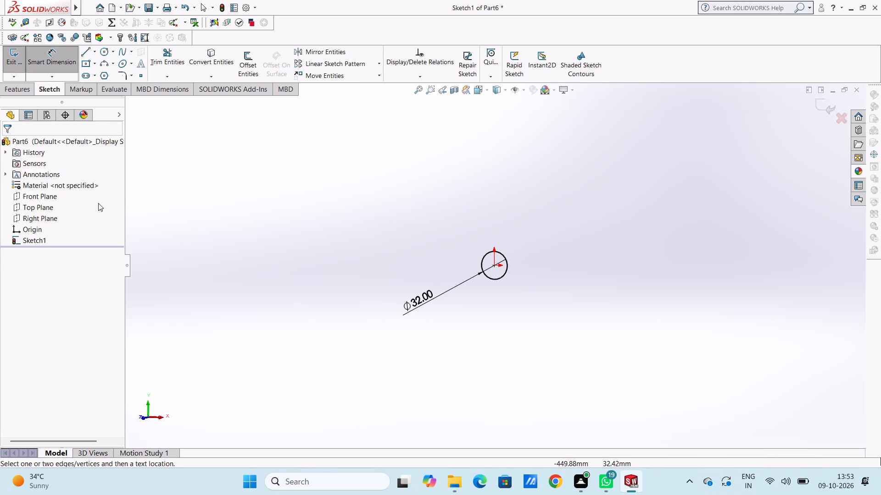
pyautogui.click(72, 63)
pyautogui.click(19, 88)
pyautogui.click(18, 63)
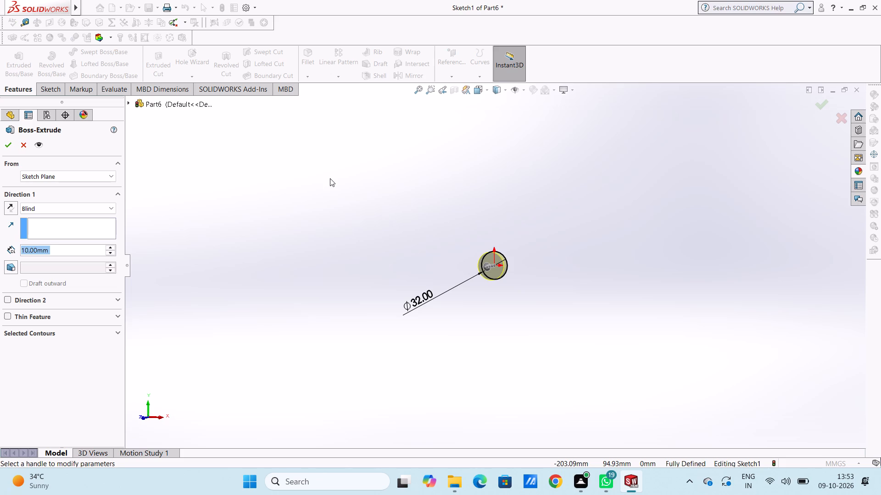
pyautogui.write('88')
pyautogui.press('Return')
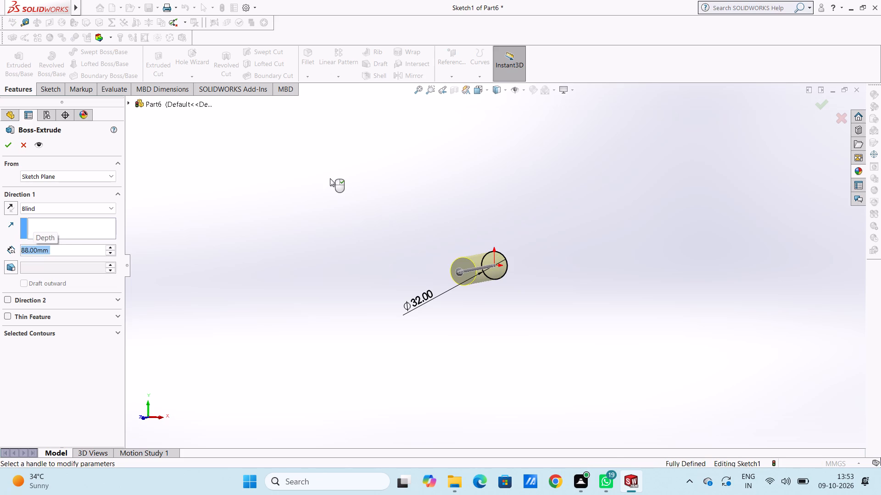
pyautogui.click(9, 148)
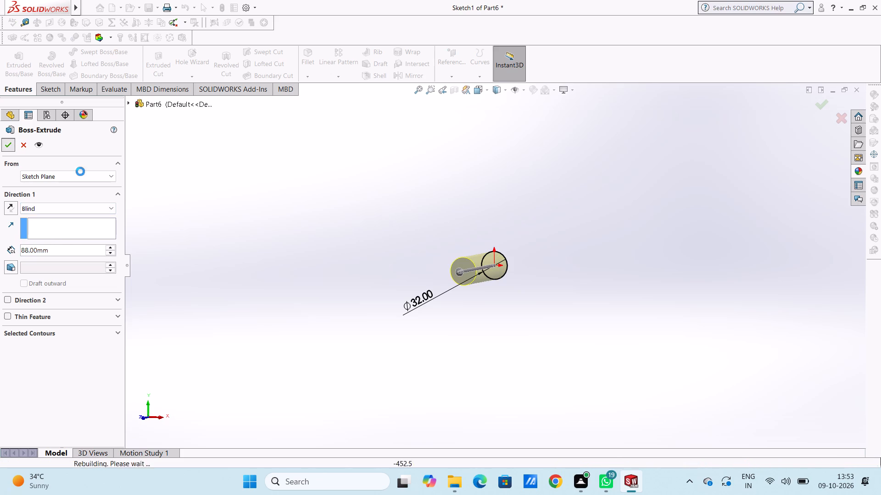
pyautogui.click(234, 206)
# Start a new sketch on the cylinder's back end face, seen in the Back view.
pyautogui.moveTo(344, 253); pyautogui.dragTo(474, 295, button='middle')
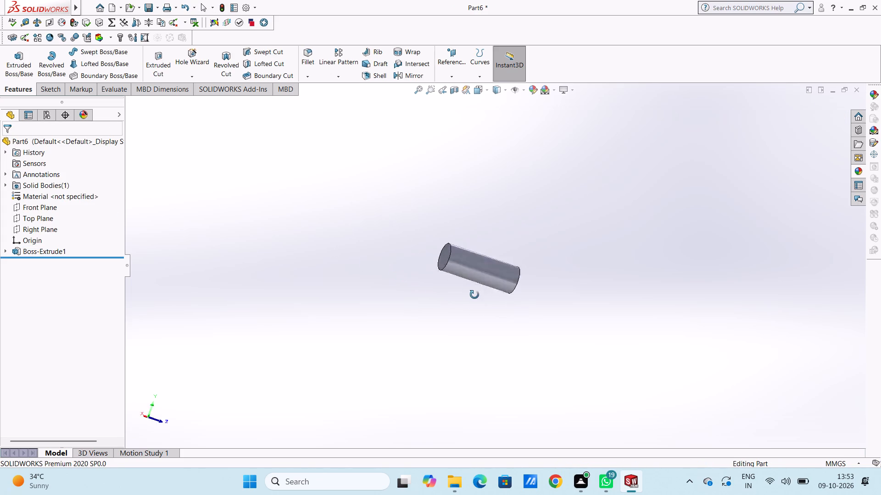
pyautogui.moveTo(474, 295); pyautogui.dragTo(359, 292, button='middle')
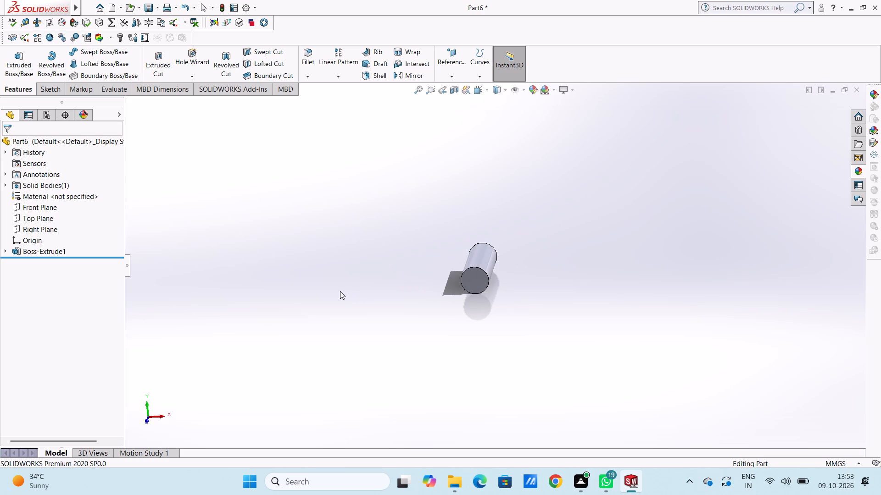
pyautogui.moveTo(445, 250); pyautogui.dragTo(356, 225, button='middle')
pyautogui.moveTo(442, 275); pyautogui.dragTo(407, 280, button='middle')
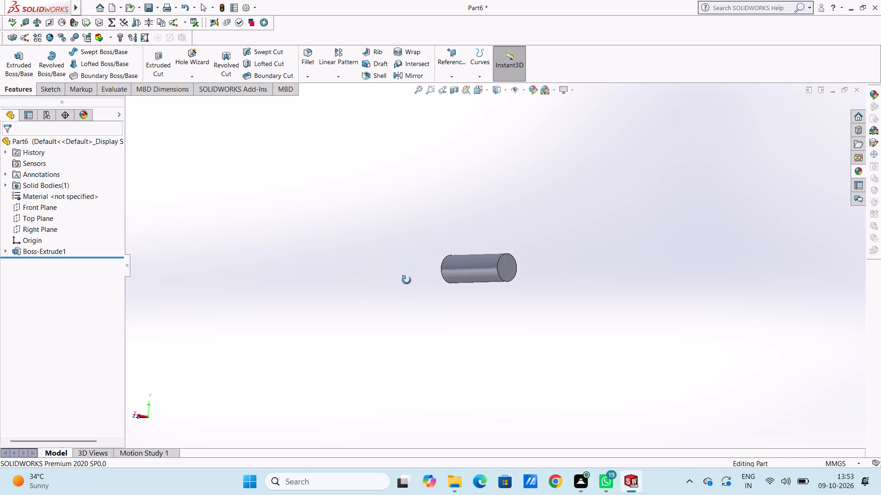
pyautogui.moveTo(407, 280); pyautogui.dragTo(422, 293, button='middle')
pyautogui.hotkey('ctrl', '1')
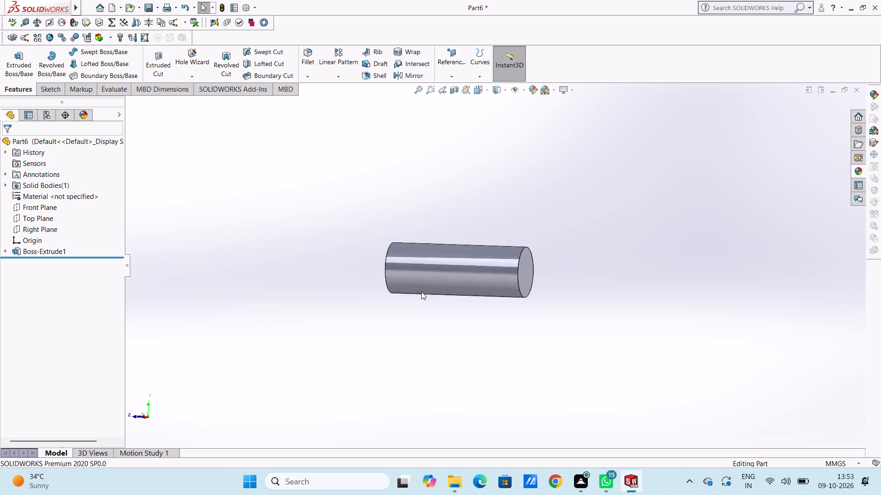
pyautogui.hotkey('ctrl', '2')
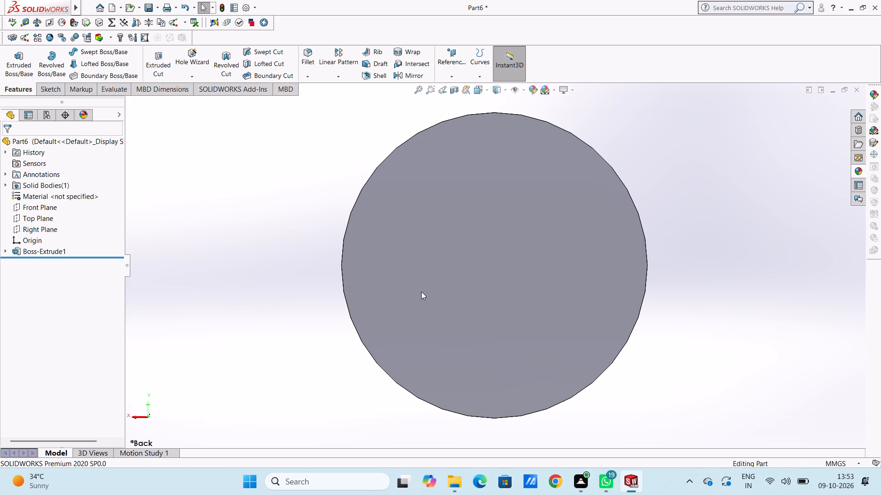
pyautogui.press('7')
pyautogui.hotkey('ctrl', '7')
pyautogui.hotkey('ctrl', '2')
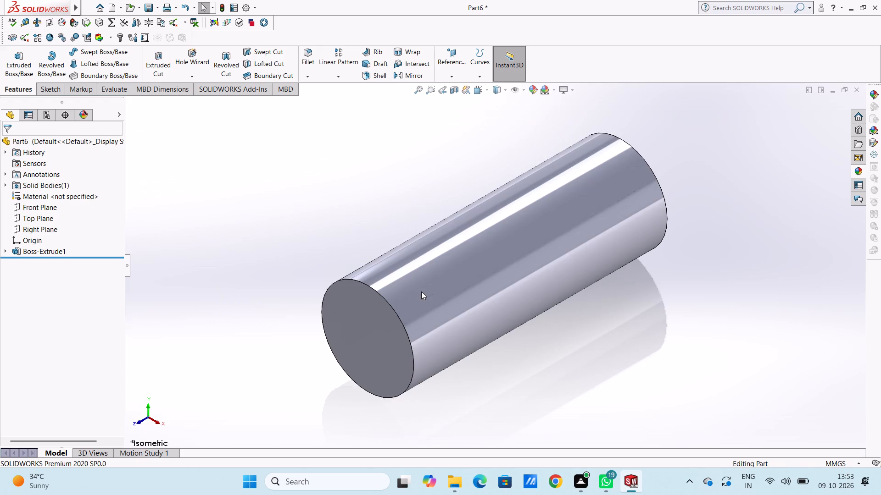
pyautogui.click(441, 282)
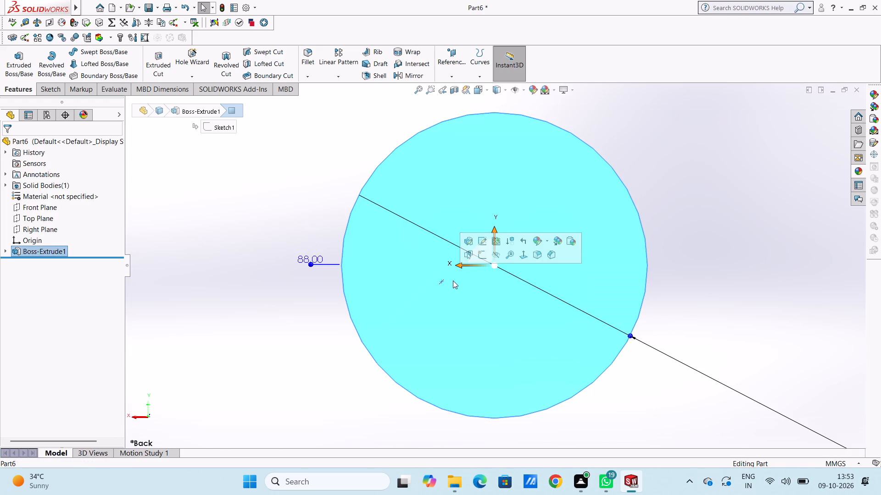
pyautogui.click(482, 255)
pyautogui.click(270, 233)
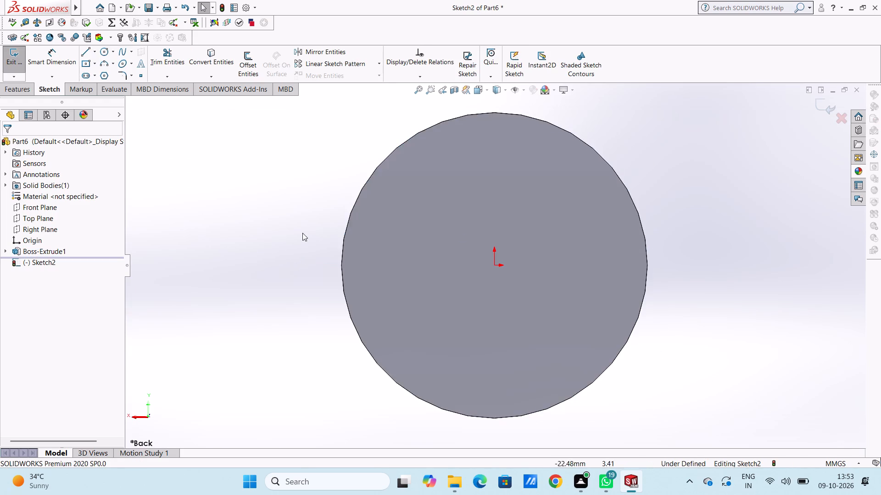
# Sketch a circle concentric with the cylinder on its back end face and dimension its diameter to 64 mm.
pyautogui.scroll(4, 552, 222)
pyautogui.scroll(1, 589, 260)
pyautogui.scroll(-2, 593, 265)
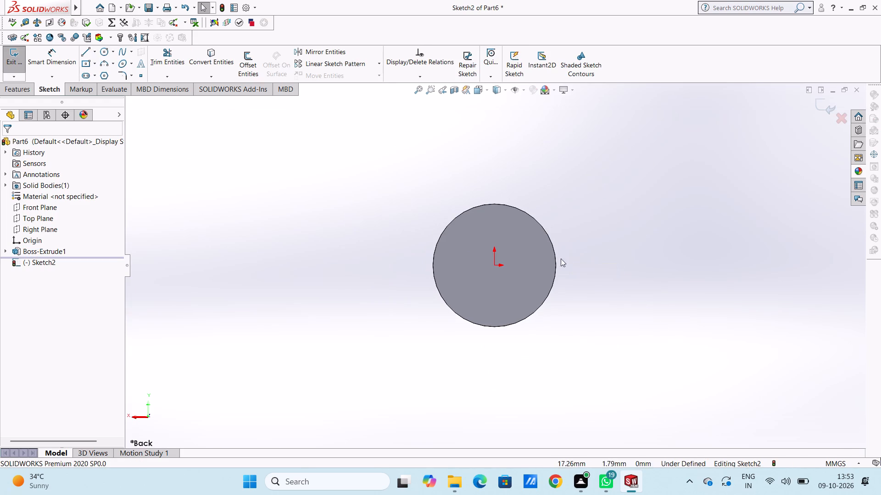
pyautogui.scroll(-2, 574, 273)
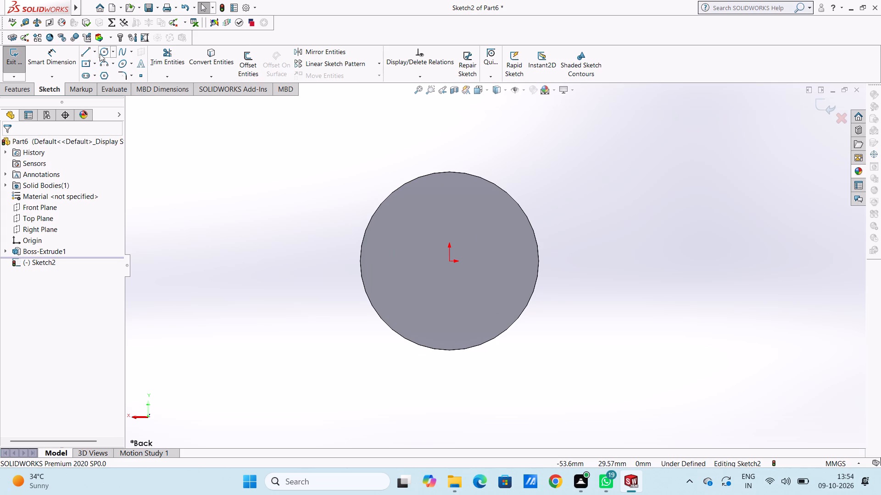
pyautogui.click(100, 54)
pyautogui.click(447, 262)
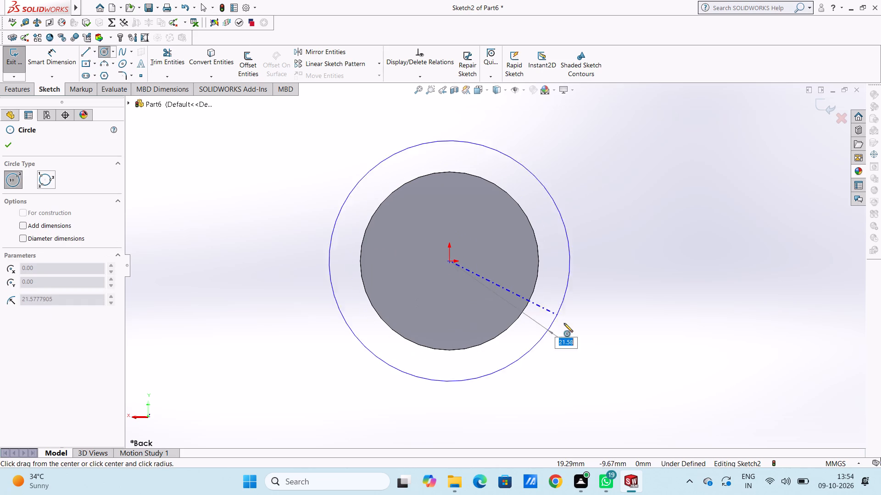
pyautogui.click(567, 328)
pyautogui.click(11, 145)
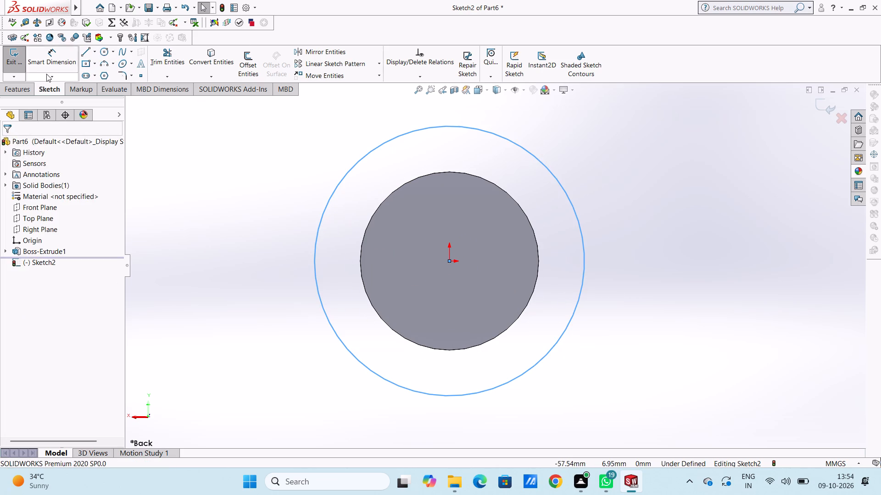
pyautogui.click(58, 55)
pyautogui.click(313, 262)
pyautogui.scroll(3, 278, 342)
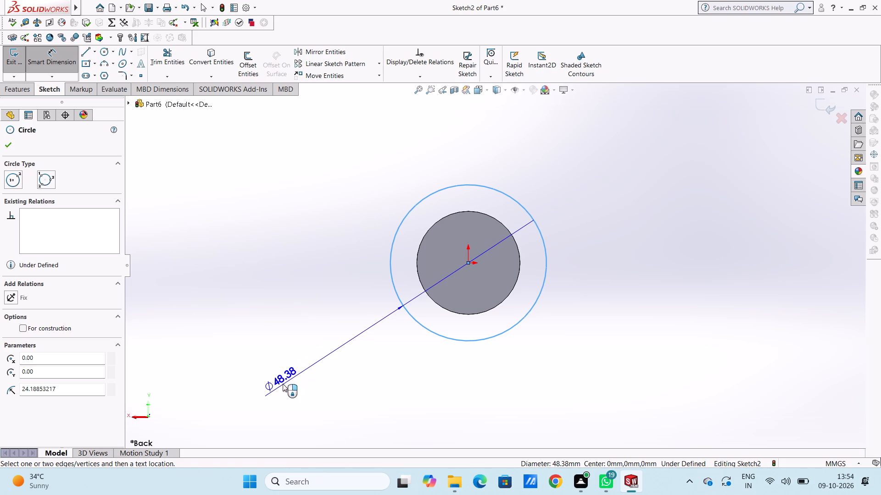
pyautogui.click(239, 384)
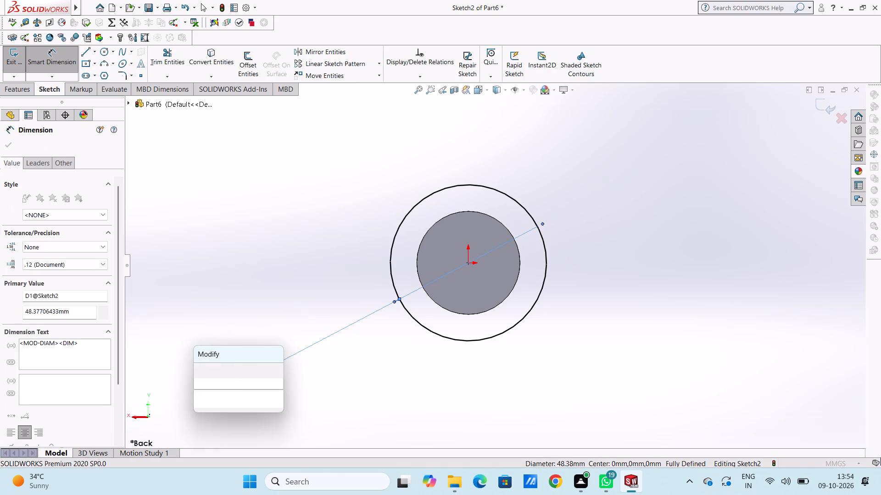
pyautogui.write('64')
pyautogui.press('Return')
pyautogui.click(231, 241)
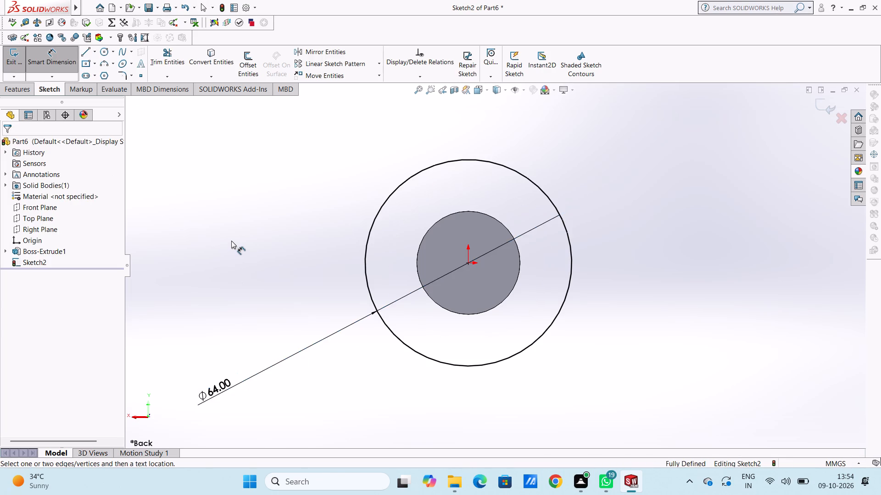
pyautogui.scroll(4, 231, 241)
pyautogui.moveTo(255, 245); pyautogui.dragTo(306, 268, button='middle')
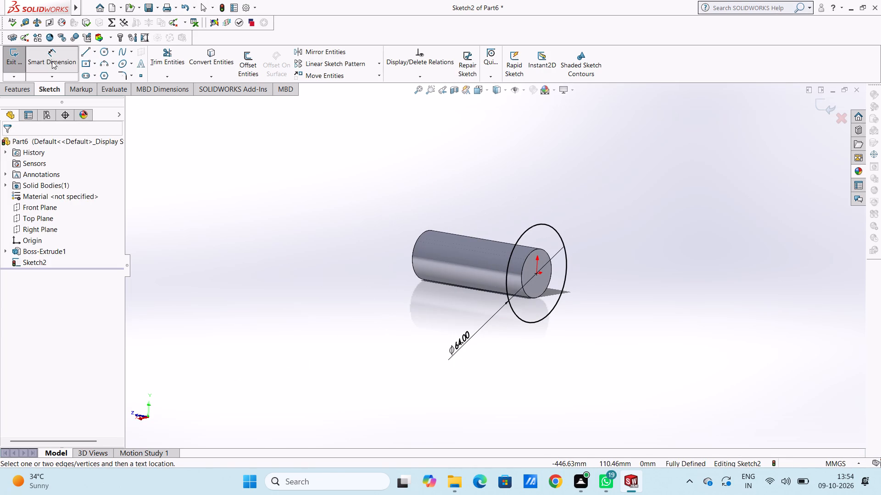
# Extrude the 64 mm circle as a blind boss to a depth of 38 mm, merged with the shaft.
pyautogui.click(52, 61)
pyautogui.click(26, 89)
pyautogui.click(26, 56)
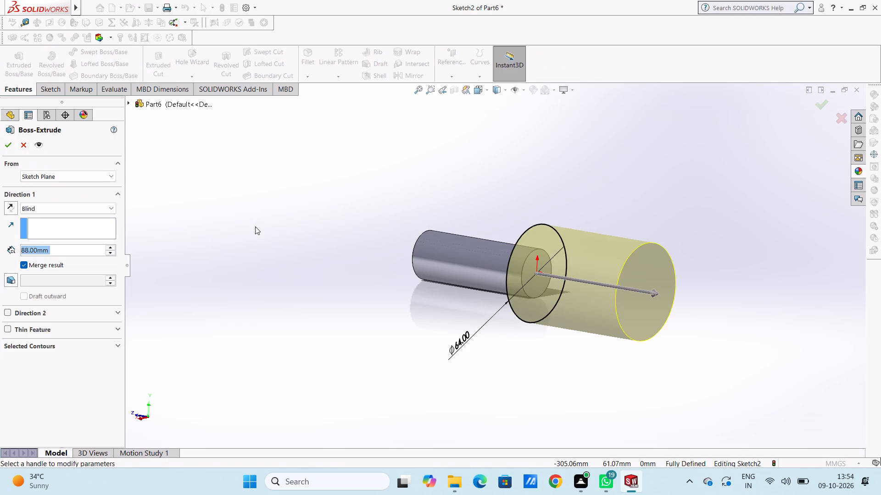
pyautogui.write('126')
pyautogui.press('-')
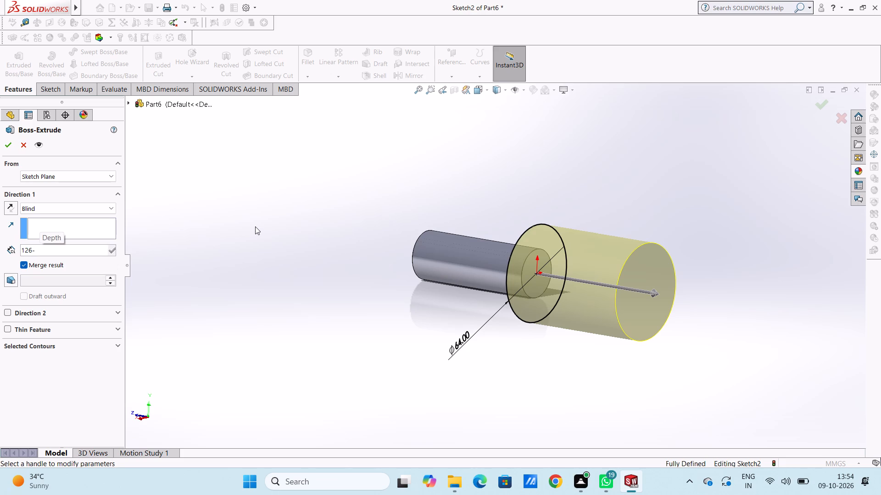
pyautogui.write('88')
pyautogui.press('Return')
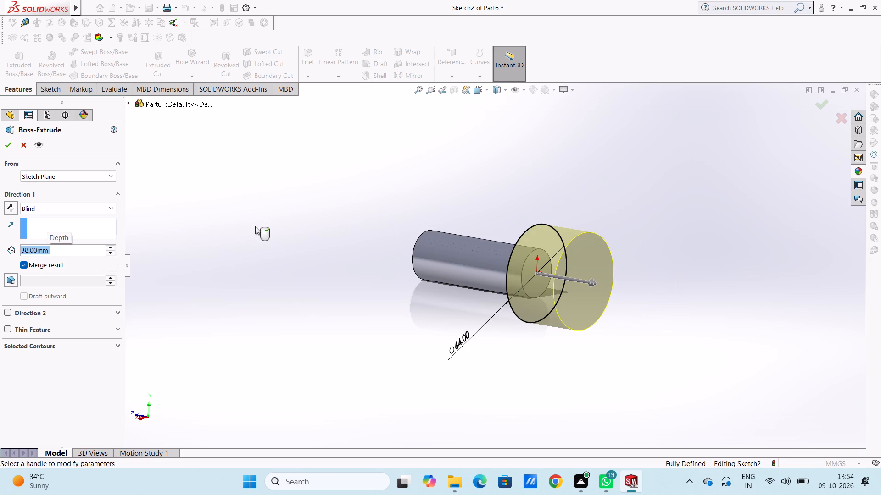
pyautogui.click(6, 145)
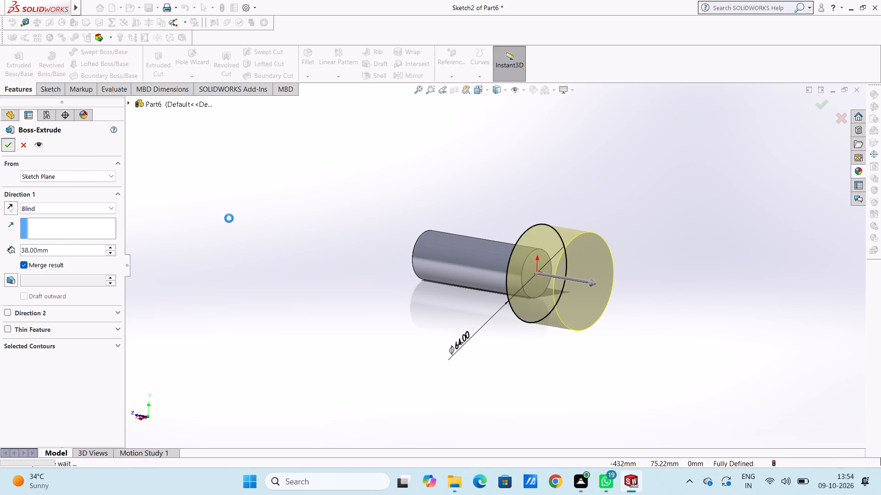
pyautogui.click(232, 222)
# Inspect the stepped shaft and its larger end cylinder from several angles.
pyautogui.moveTo(240, 241); pyautogui.dragTo(285, 249, button='middle')
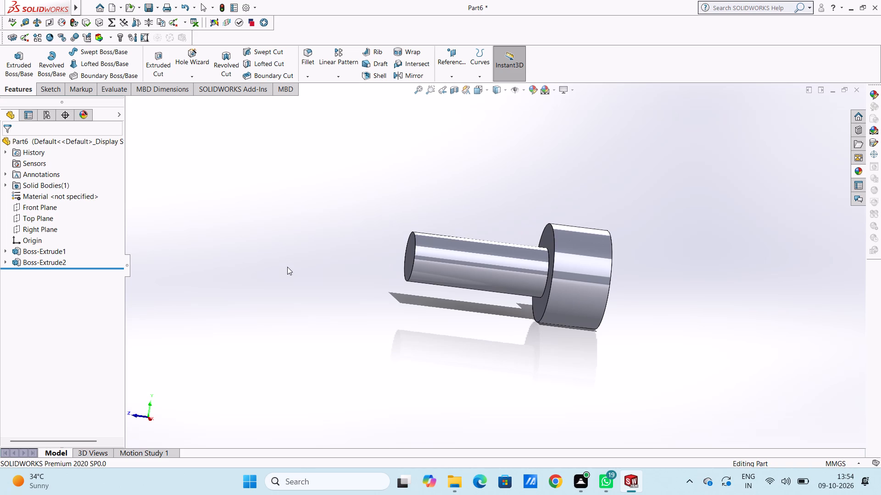
pyautogui.scroll(2, 287, 267)
pyautogui.moveTo(307, 223); pyautogui.dragTo(322, 263, button='middle')
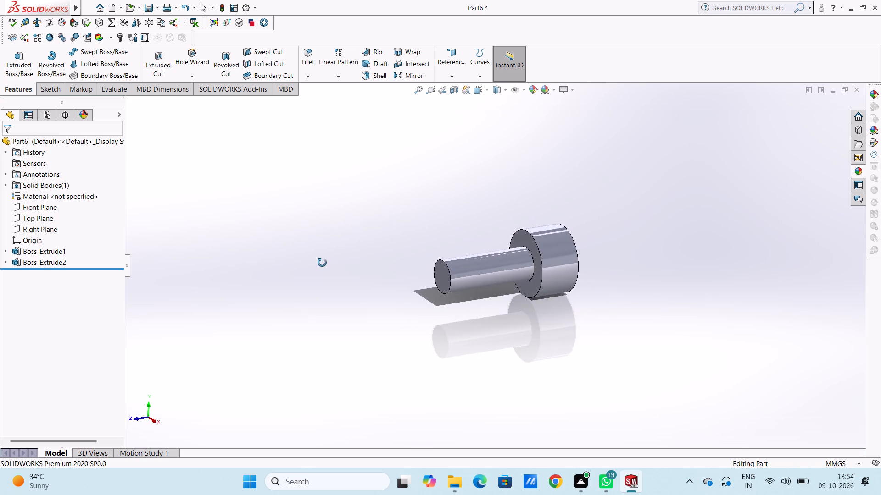
pyautogui.moveTo(322, 263); pyautogui.dragTo(322, 263, button='middle')
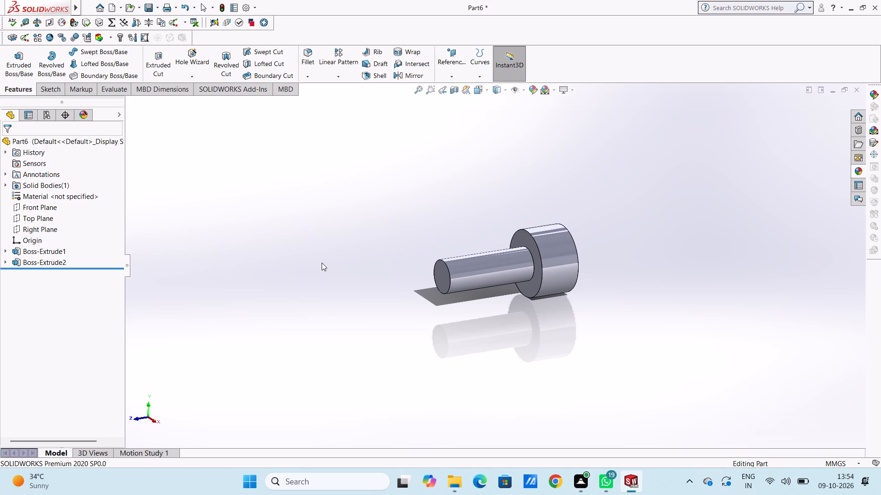
pyautogui.moveTo(354, 236); pyautogui.dragTo(361, 228, button='middle')
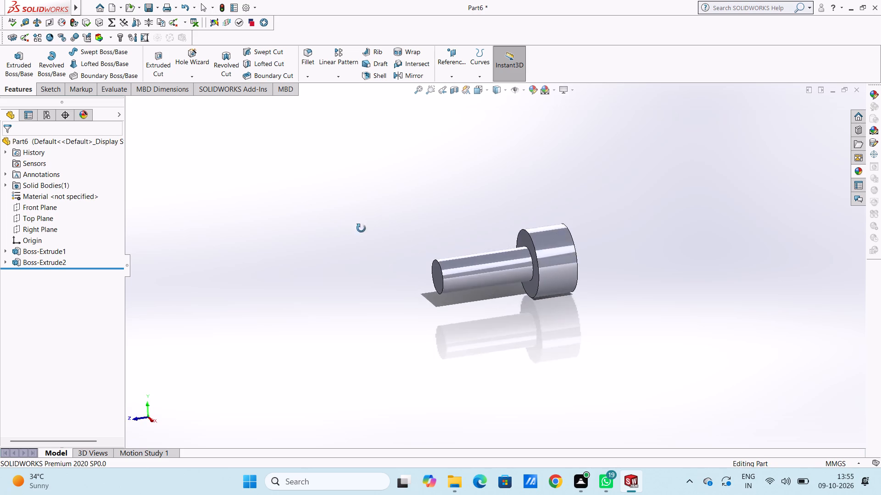
pyautogui.moveTo(361, 228); pyautogui.dragTo(353, 211, button='middle')
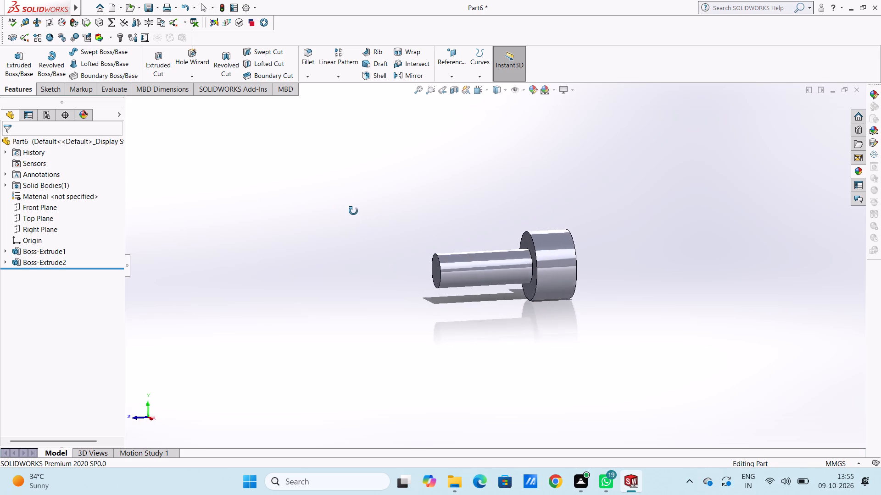
pyautogui.moveTo(353, 211); pyautogui.dragTo(356, 212, button='middle')
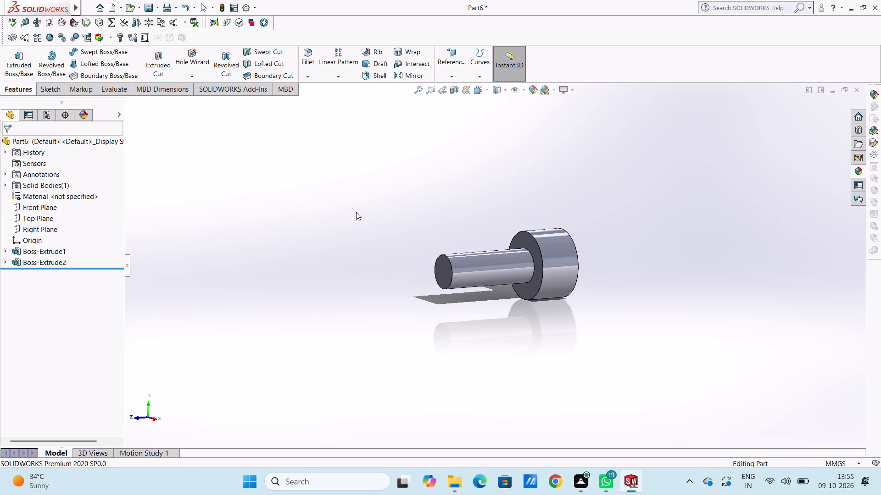
pyautogui.moveTo(406, 219); pyautogui.dragTo(451, 225, button='middle')
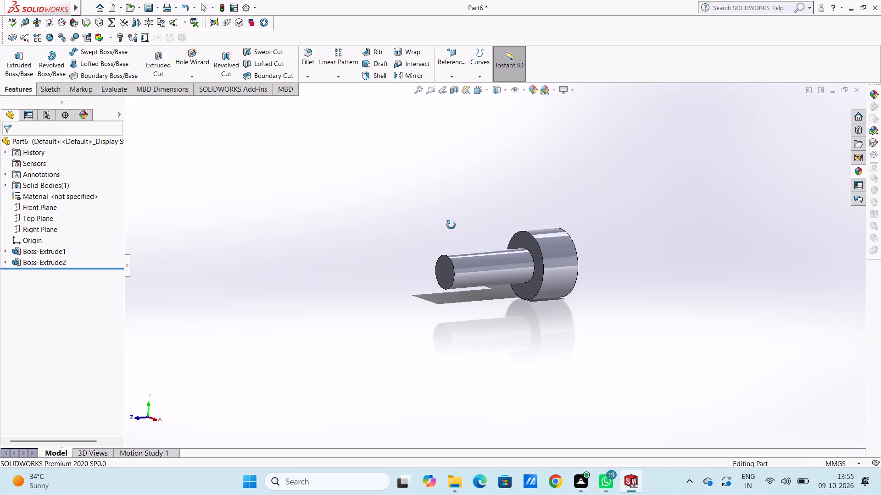
pyautogui.moveTo(451, 225); pyautogui.dragTo(402, 224, button='middle')
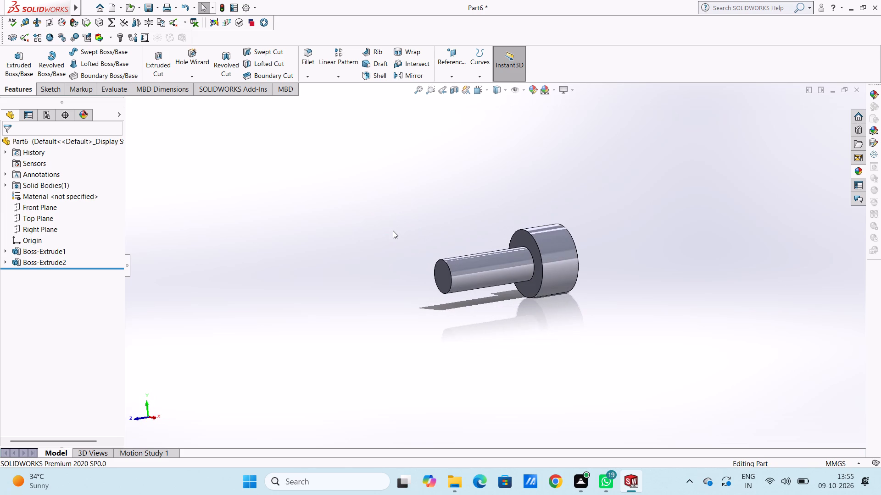
# Start a new sketch on the back end face of the 64 mm cylinder, seen in the Back view.
pyautogui.hotkey('ctrl', '2')
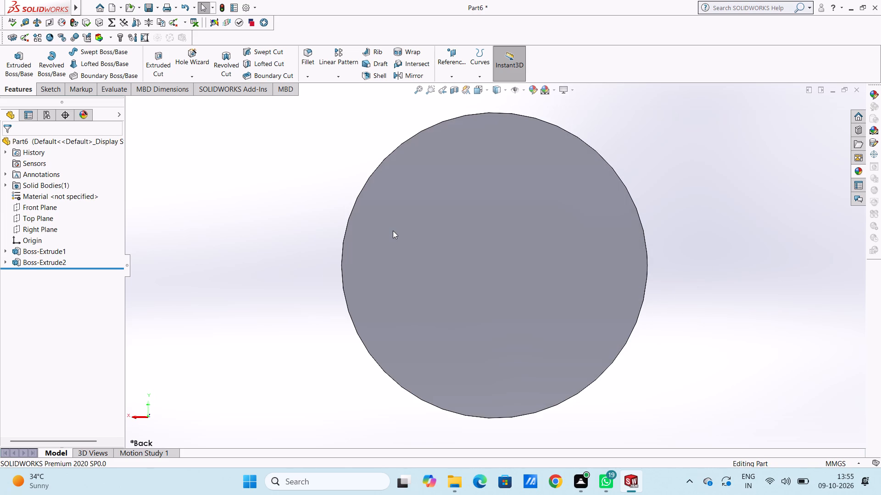
pyautogui.scroll(4, 393, 231)
pyautogui.click(513, 261)
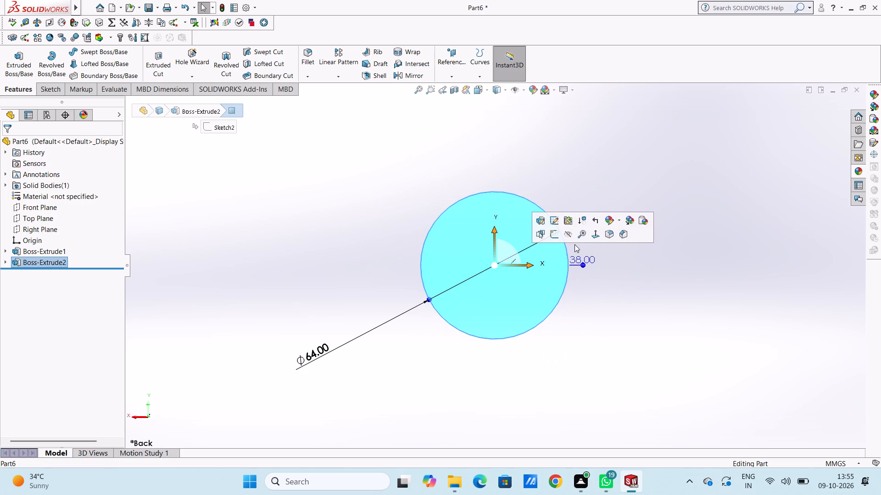
pyautogui.click(555, 236)
pyautogui.click(588, 184)
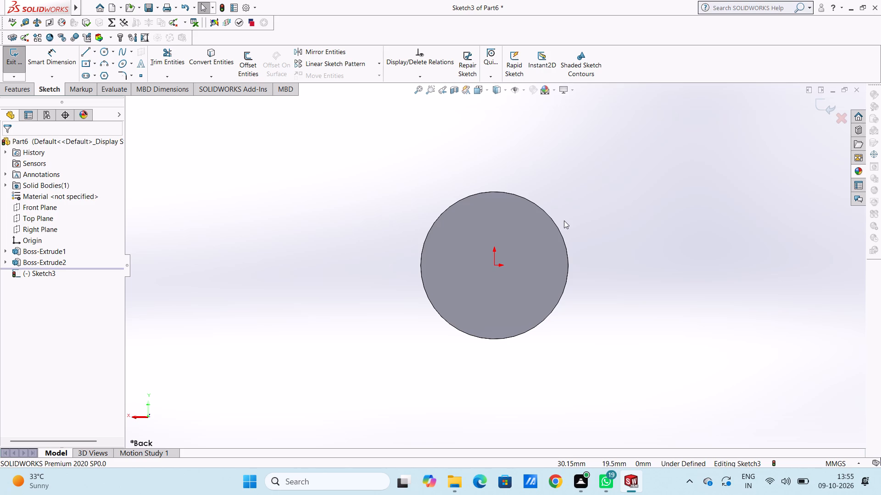
# Sketch two circles centred on the origin, one matching the 64 mm cylinder's edge and one with a 72 mm radius.
pyautogui.scroll(2, 564, 220)
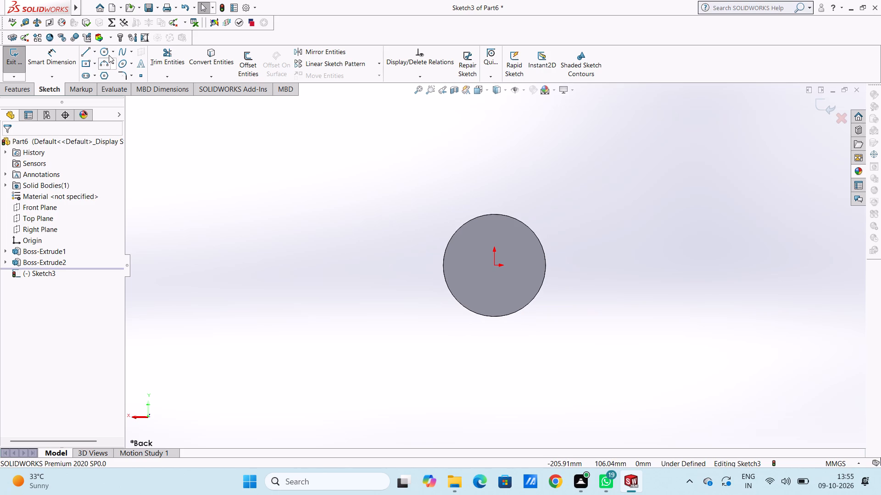
pyautogui.click(107, 53)
pyautogui.click(495, 264)
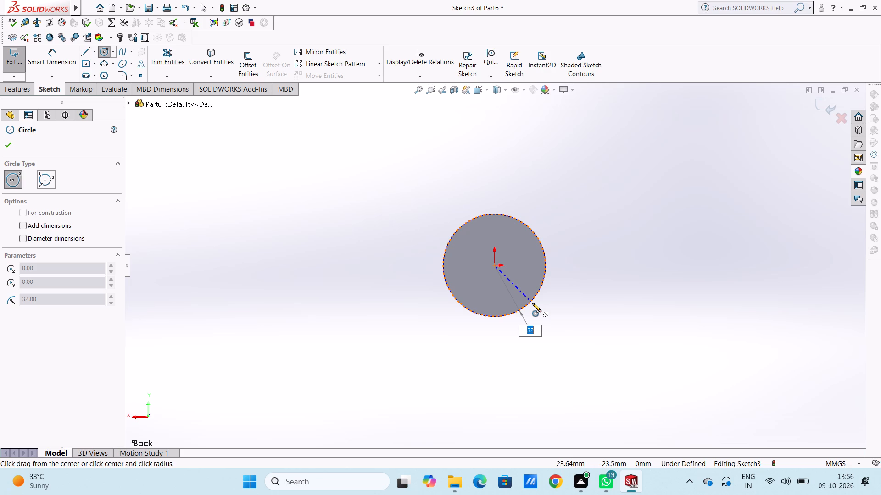
pyautogui.click(532, 303)
pyautogui.scroll(3, 444, 211)
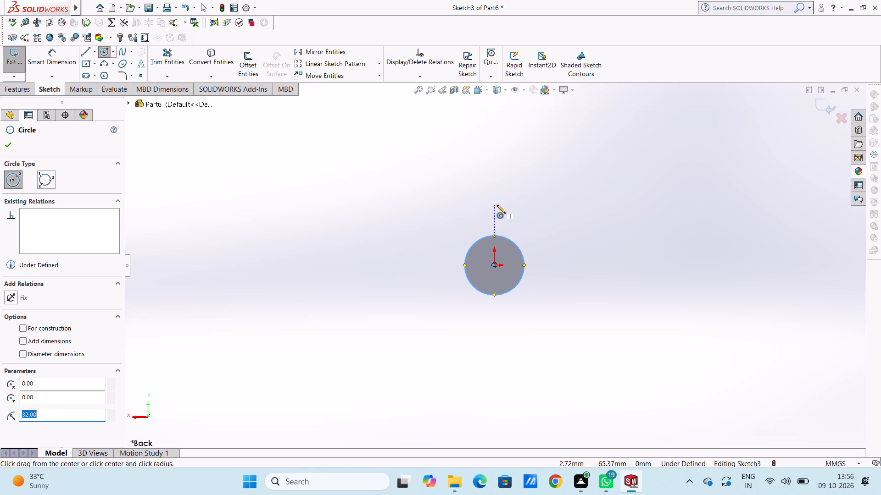
pyautogui.click(493, 265)
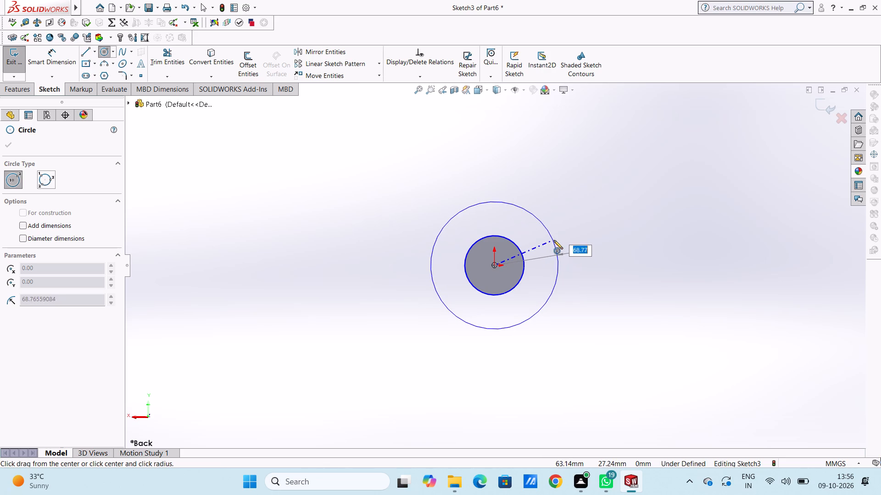
pyautogui.write('72')
pyautogui.press('Return')
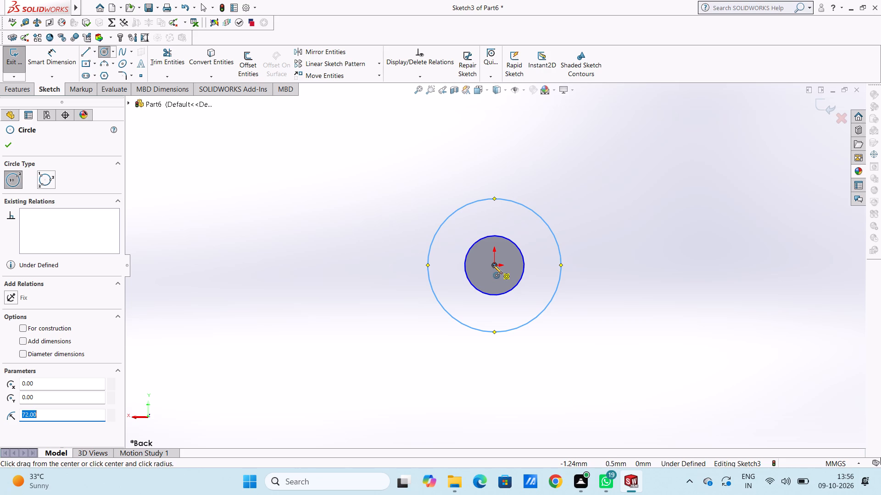
# Sketch a circle of 36 mm radius centred about 50 mm directly below the origin.
pyautogui.click(495, 312)
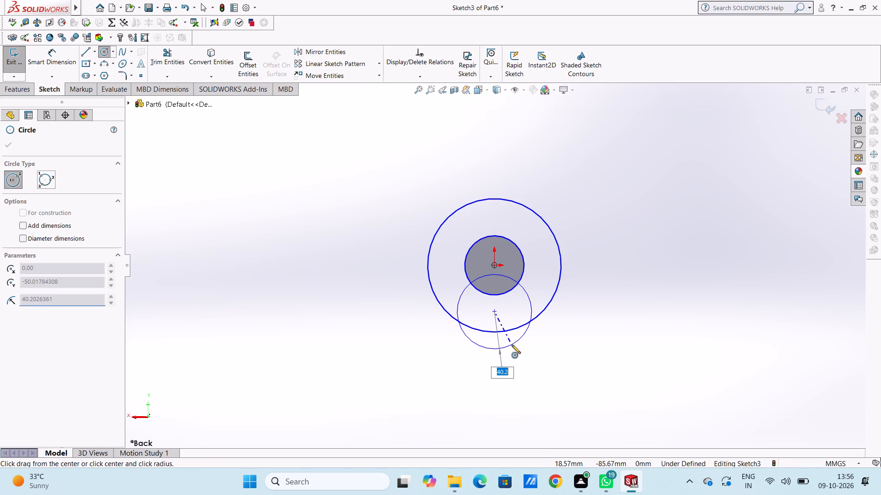
pyautogui.write('36')
pyautogui.press('Return')
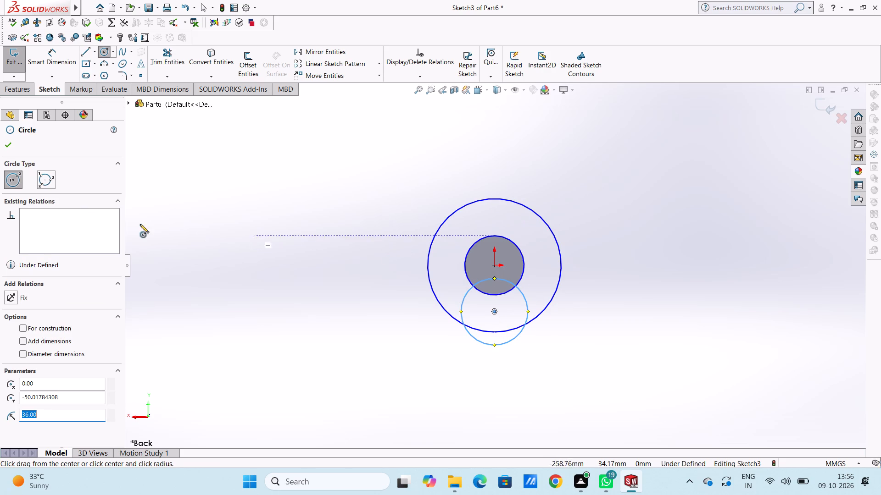
pyautogui.click(7, 149)
# Dimension the diameters of the largest origin-centred circle and the offset circle below the origin.
pyautogui.click(51, 54)
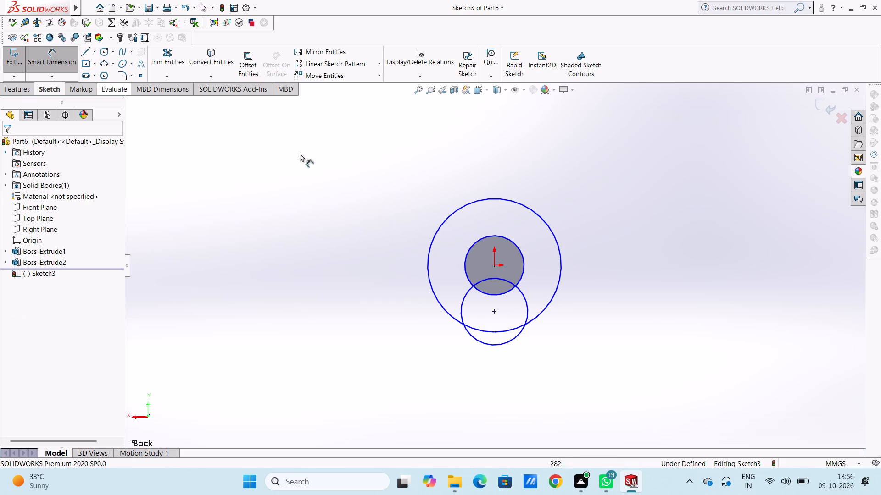
pyautogui.click(446, 313)
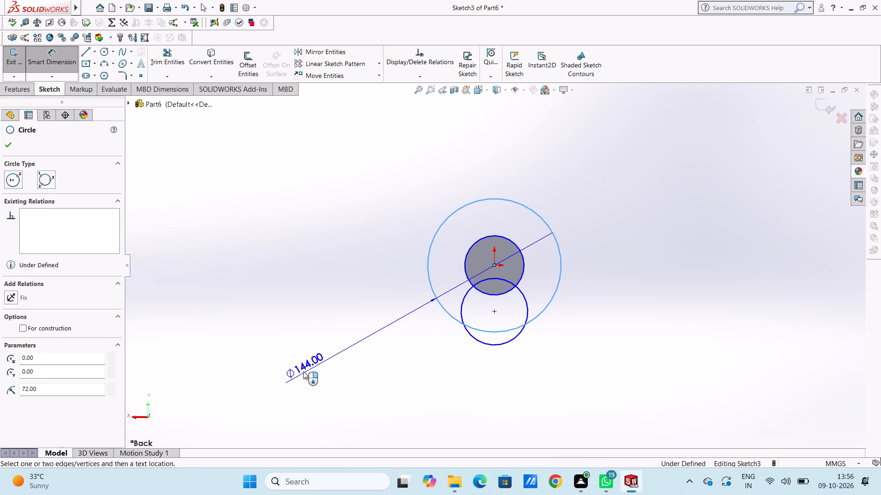
pyautogui.click(303, 371)
pyautogui.click(261, 359)
pyautogui.click(258, 328)
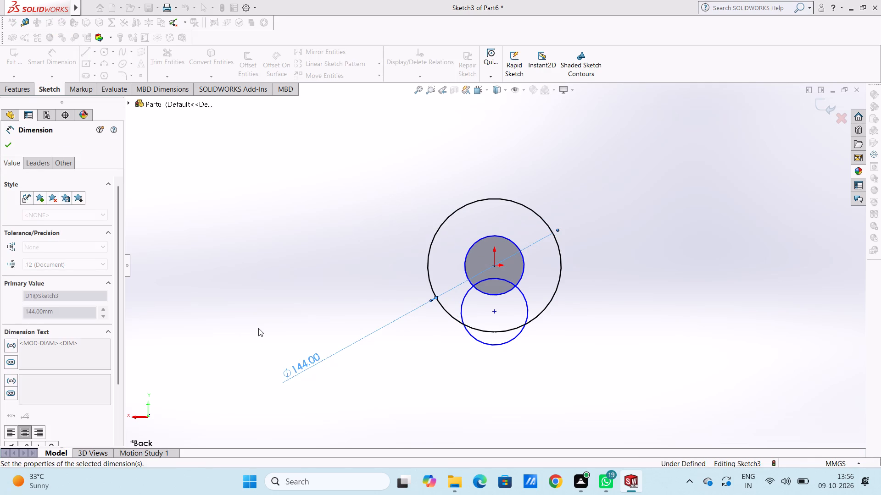
pyautogui.click(499, 347)
pyautogui.click(652, 404)
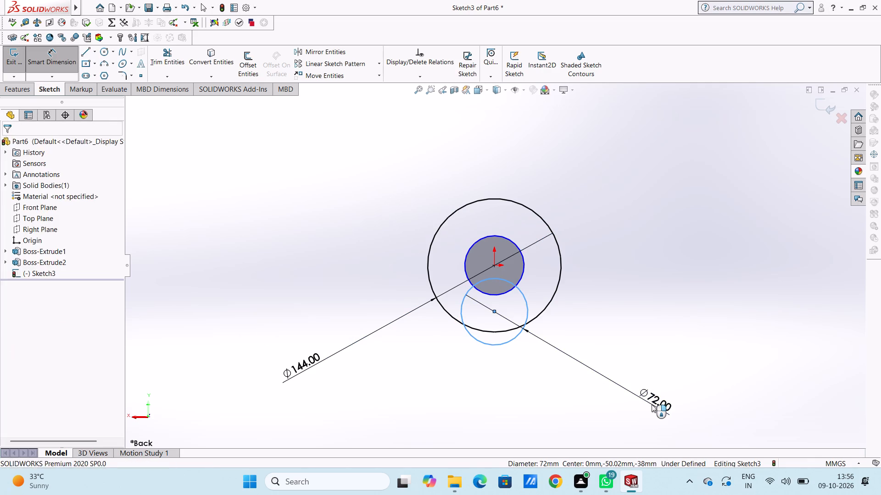
pyautogui.click(610, 390)
pyautogui.click(530, 394)
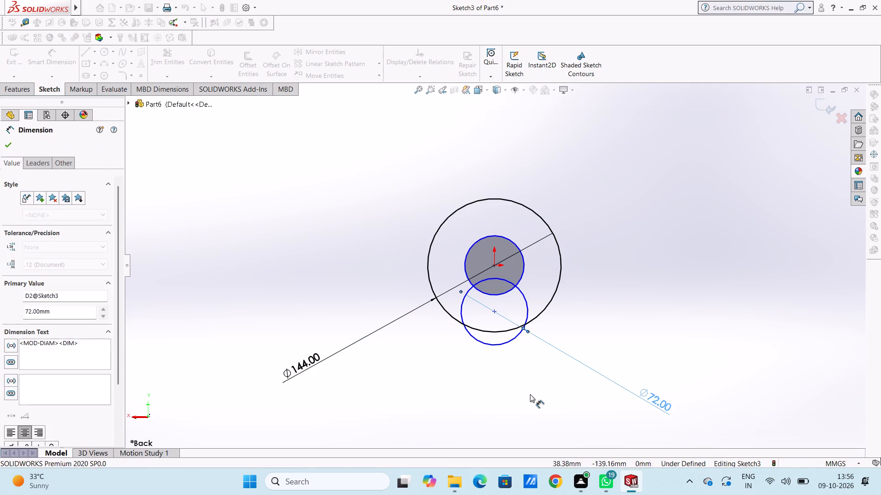
# Dimension the distance from the origin to the offset circle's centre as 44 mm.
pyautogui.click(496, 314)
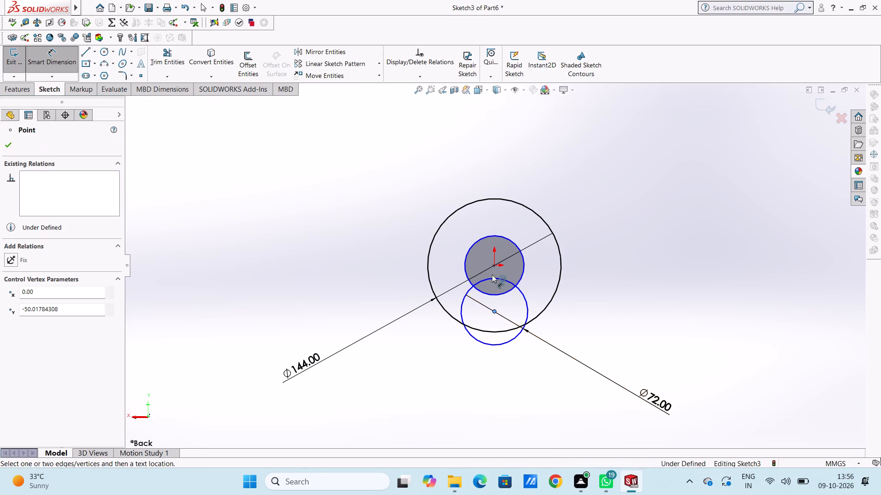
pyautogui.click(493, 265)
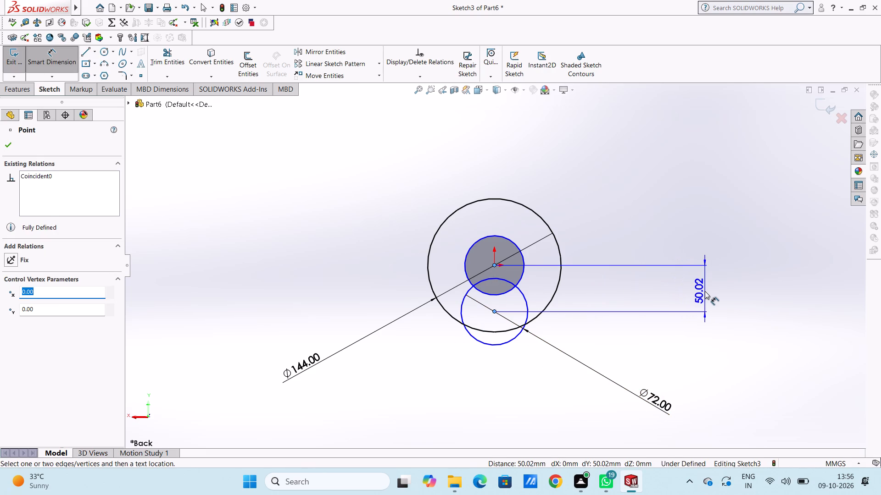
pyautogui.click(705, 291)
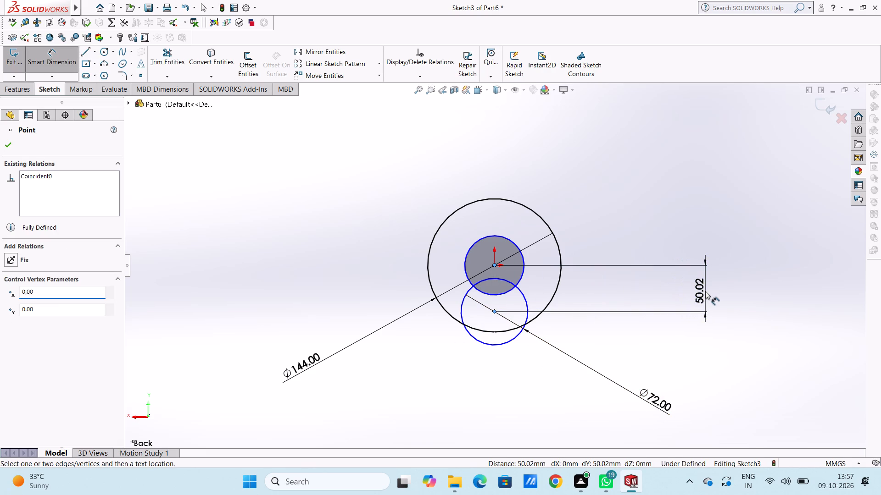
pyautogui.write('44')
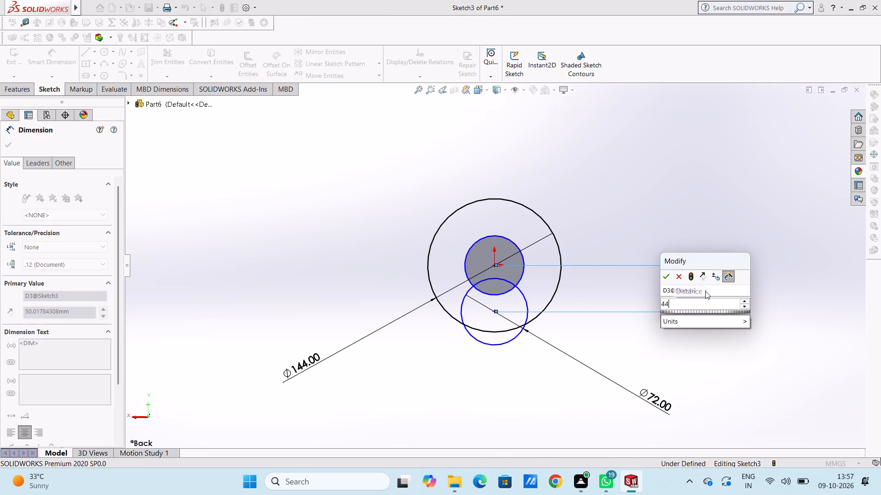
pyautogui.press('Return')
pyautogui.click(619, 211)
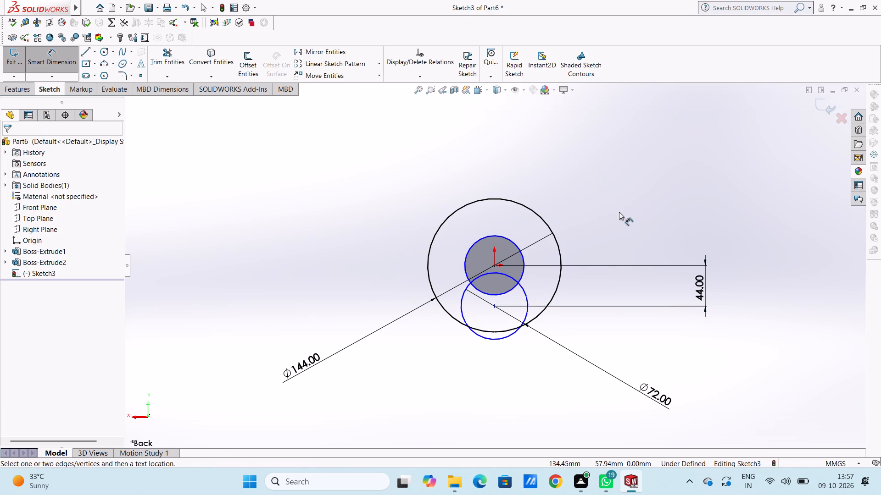
# Sketch two lines diverging upward from the offset circle's lowest point, about 184 mm long on the left and 203 mm on the right.
pyautogui.click(85, 50)
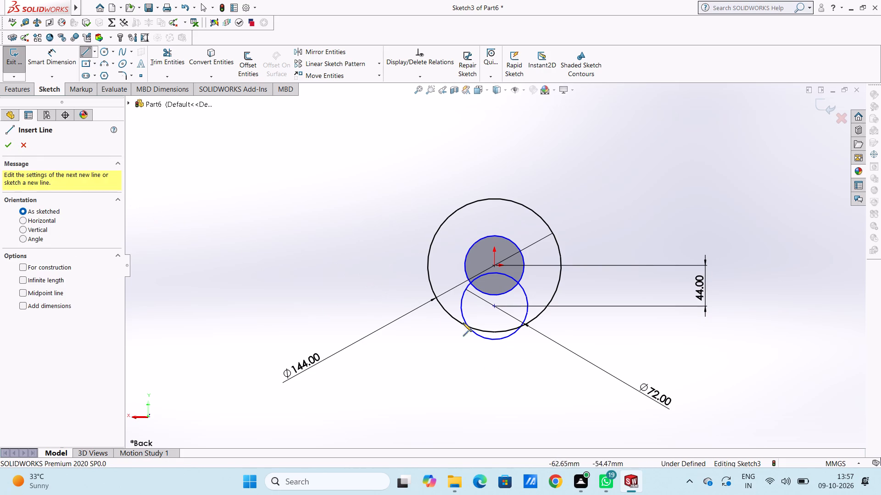
pyautogui.click(494, 341)
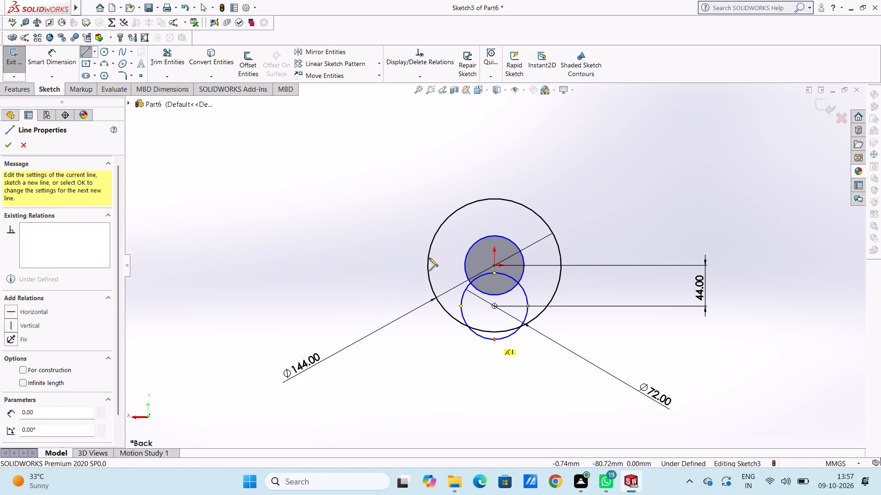
pyautogui.click(400, 197)
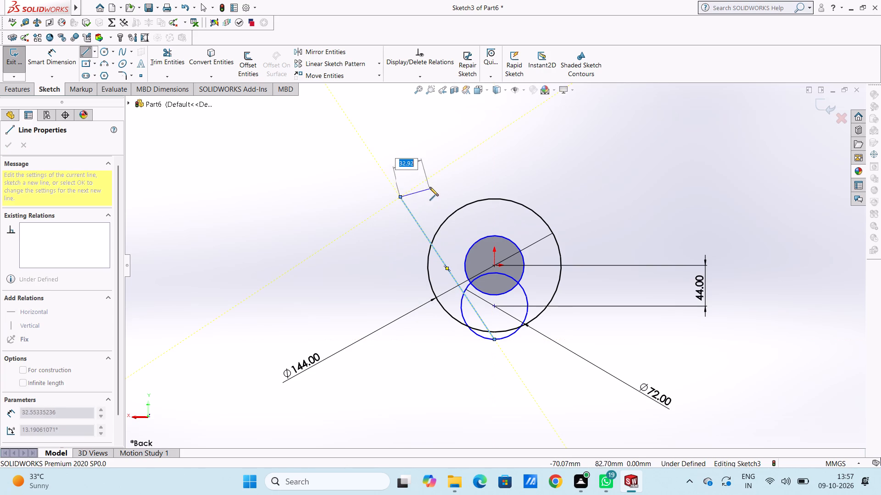
pyautogui.rightClick(430, 185)
pyautogui.click(440, 189)
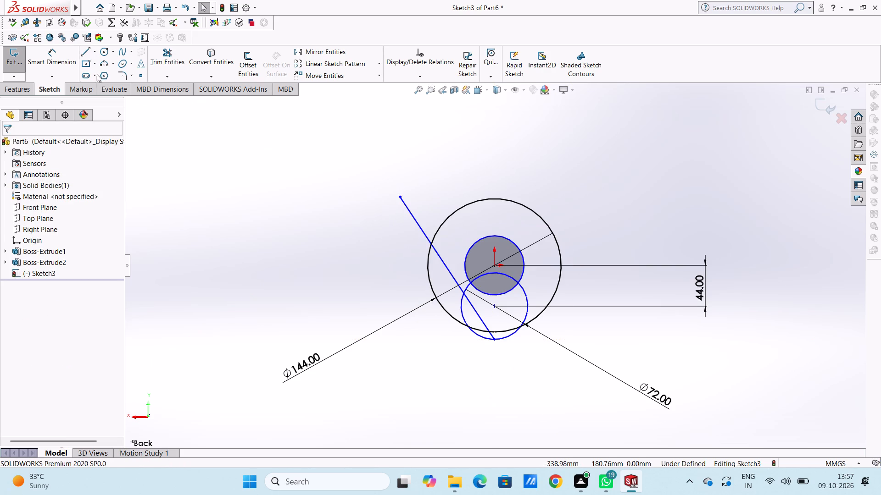
pyautogui.click(83, 55)
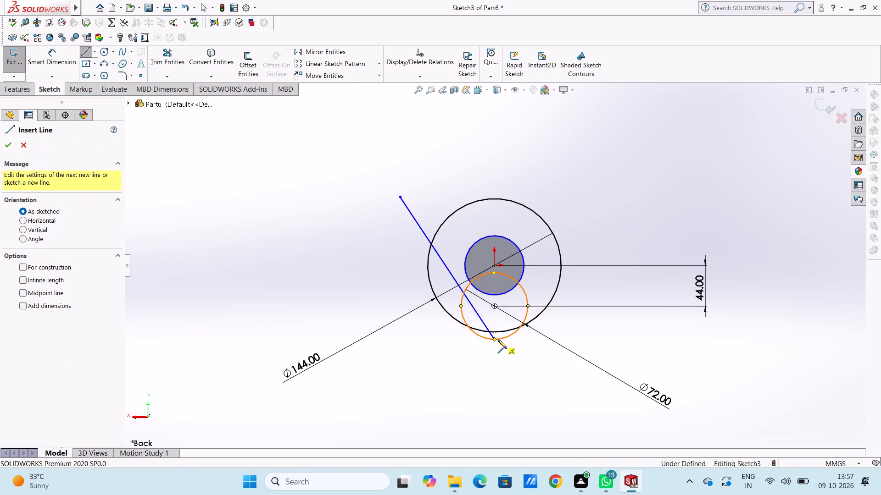
pyautogui.click(496, 341)
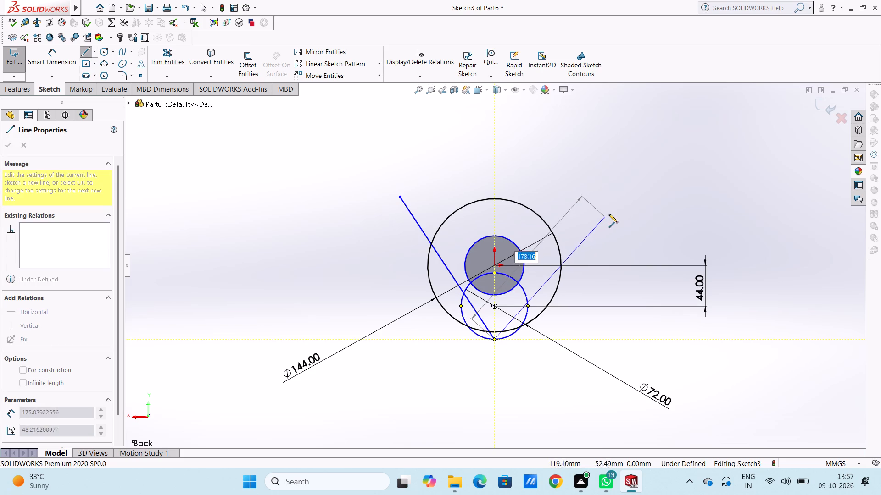
pyautogui.click(618, 198)
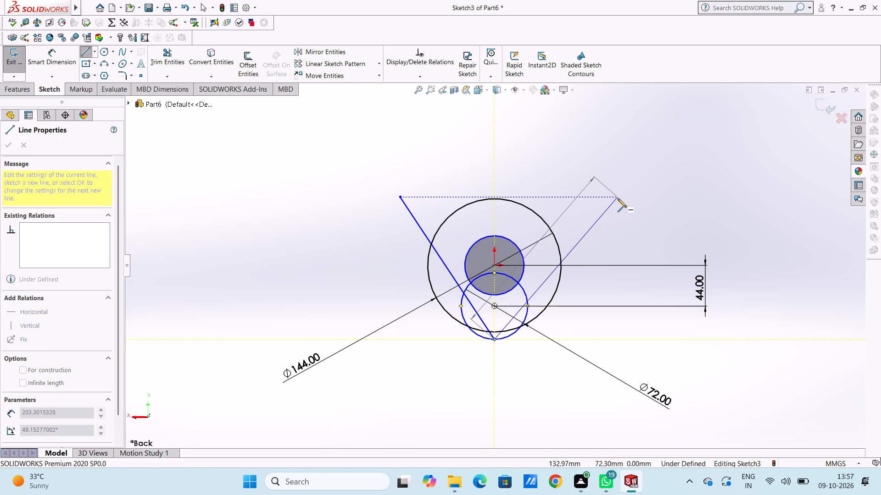
pyautogui.rightClick(662, 216)
pyautogui.click(677, 221)
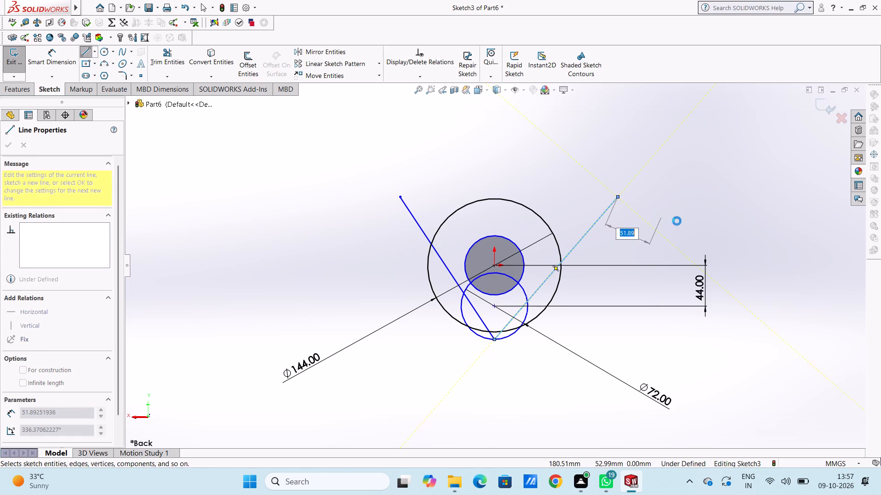
pyautogui.click(629, 251)
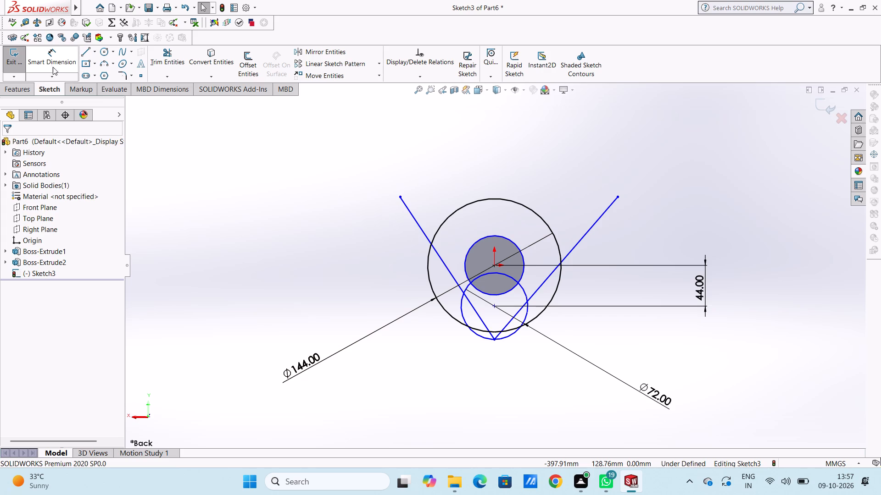
# Dimension the left slanted line's angle from the vertical through the lines' shared lower endpoint as 20 degrees.
pyautogui.click(49, 62)
pyautogui.click(410, 213)
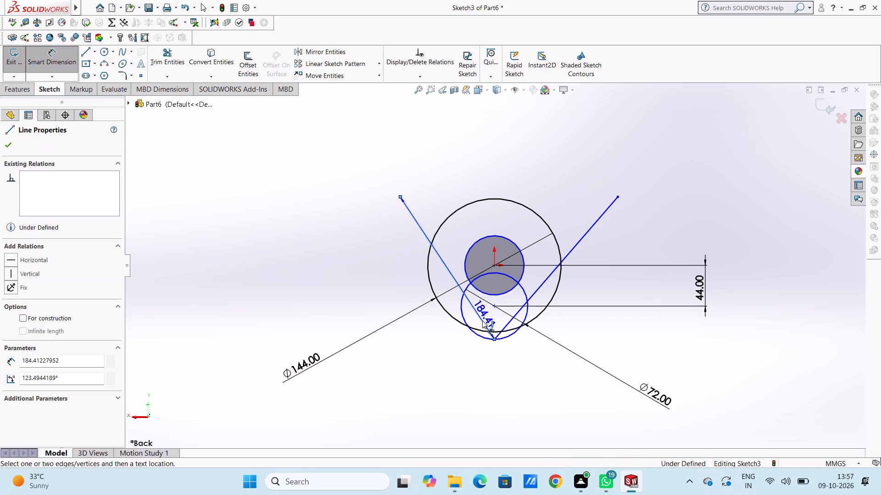
pyautogui.click(495, 341)
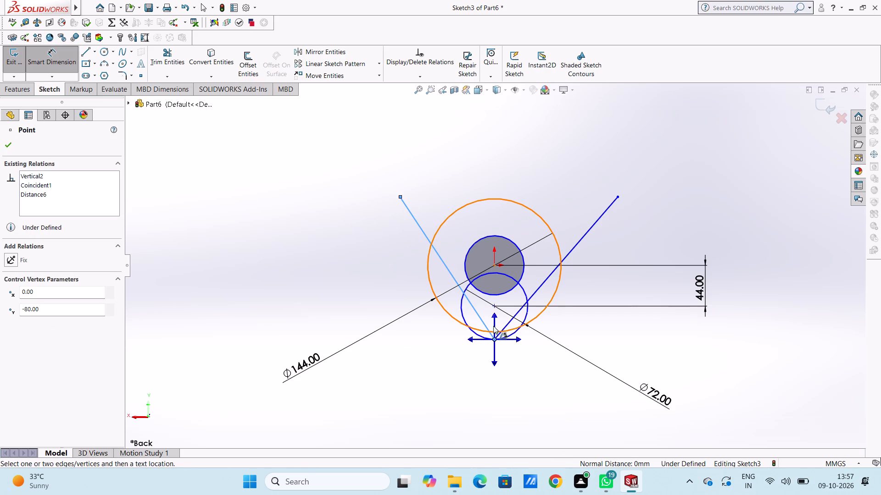
pyautogui.click(493, 317)
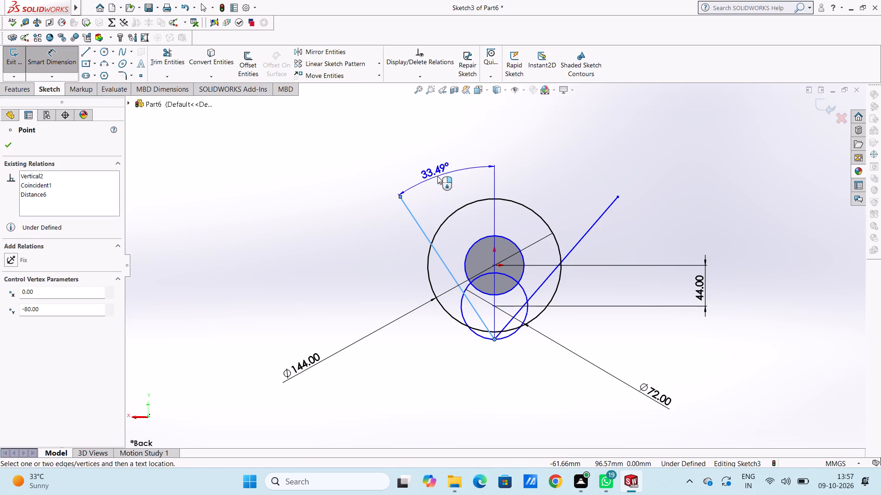
pyautogui.click(440, 177)
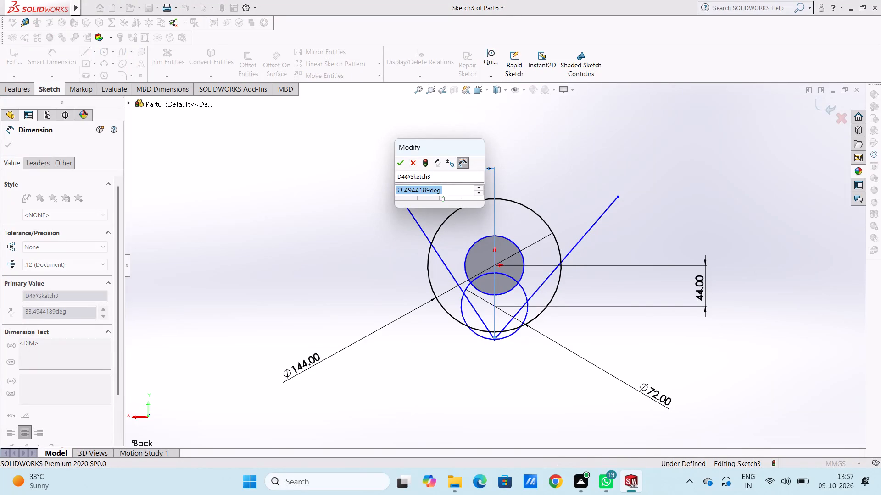
pyautogui.write('20')
pyautogui.press('Return')
pyautogui.click(340, 211)
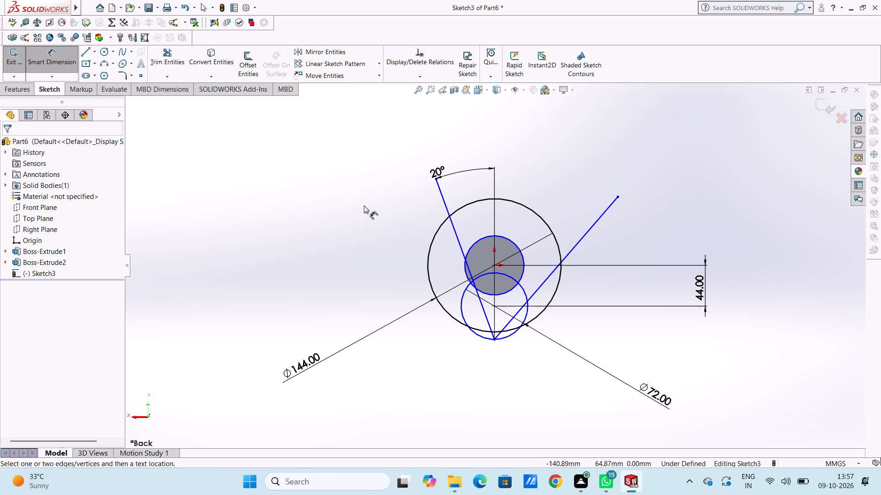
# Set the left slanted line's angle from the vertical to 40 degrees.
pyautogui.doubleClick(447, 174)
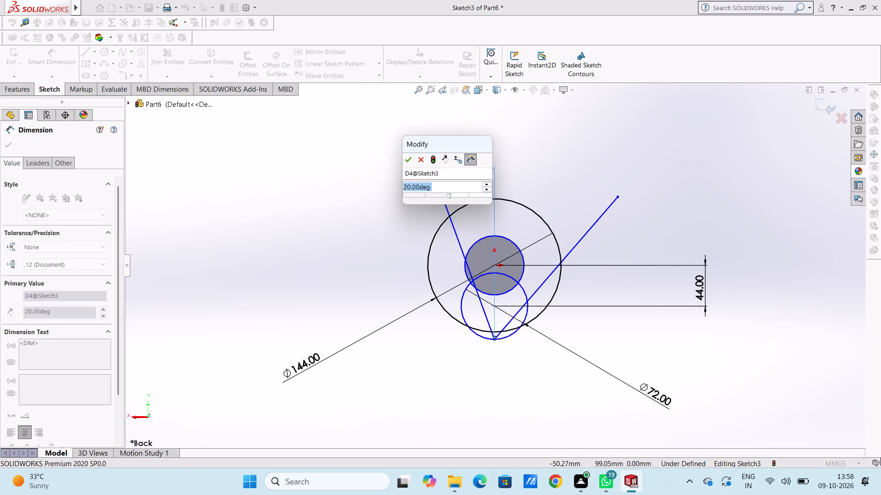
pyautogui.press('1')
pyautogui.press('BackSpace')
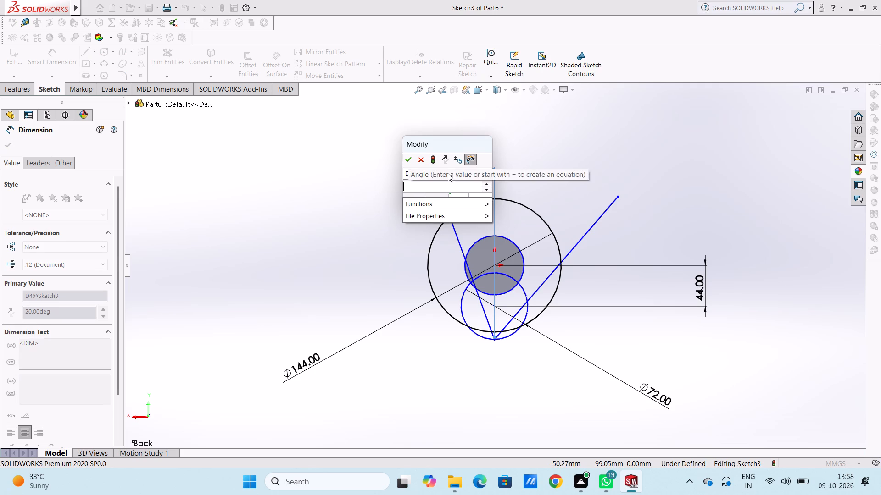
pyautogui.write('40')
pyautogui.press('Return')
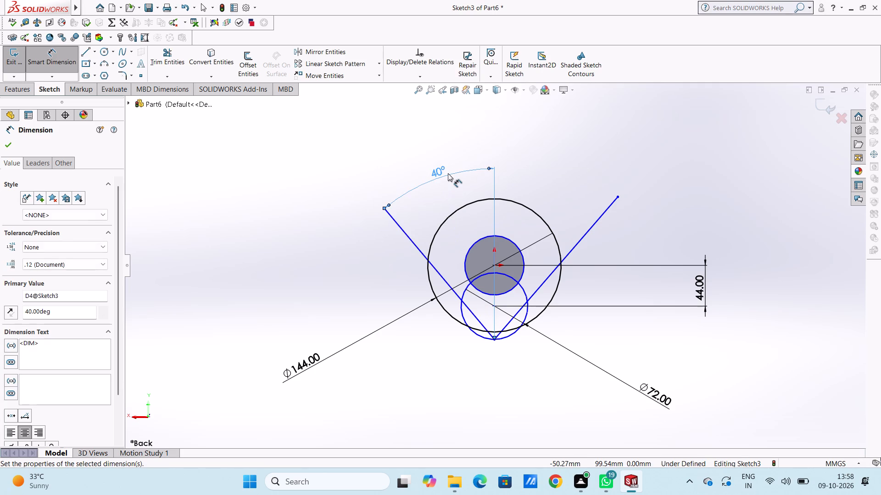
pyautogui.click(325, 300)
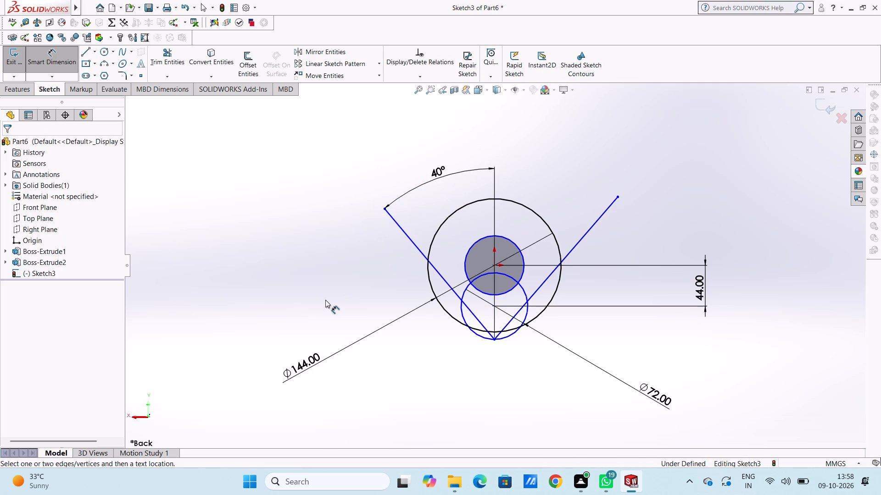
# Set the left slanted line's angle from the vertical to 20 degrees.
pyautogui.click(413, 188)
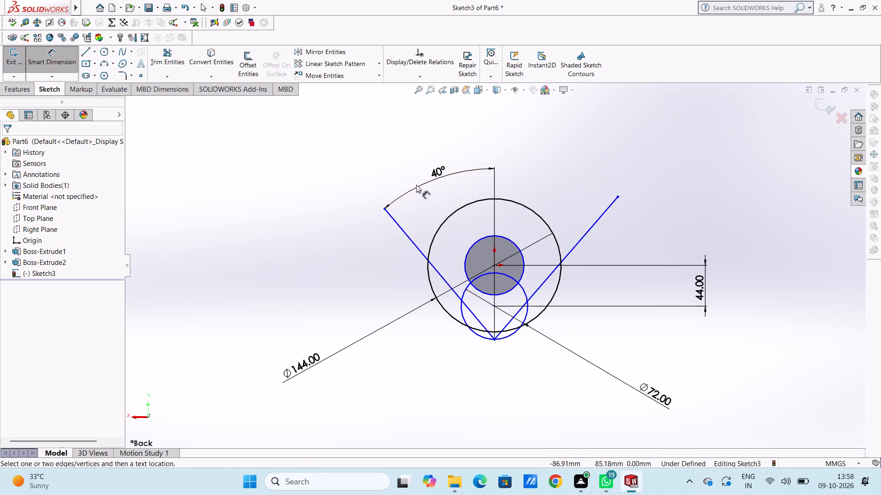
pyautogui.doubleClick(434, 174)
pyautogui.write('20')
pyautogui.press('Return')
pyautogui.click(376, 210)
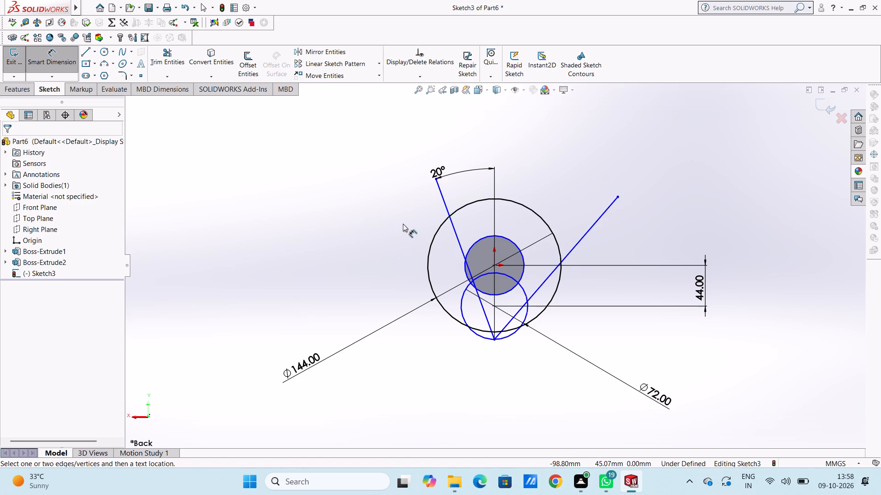
# Set the left slanted line's angle from the vertical to 30 degrees.
pyautogui.doubleClick(442, 172)
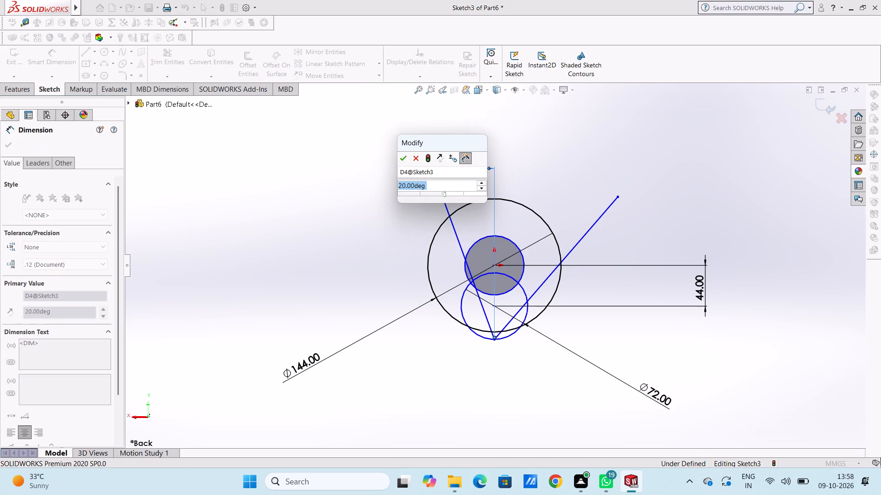
pyautogui.write('30')
pyautogui.press('Return')
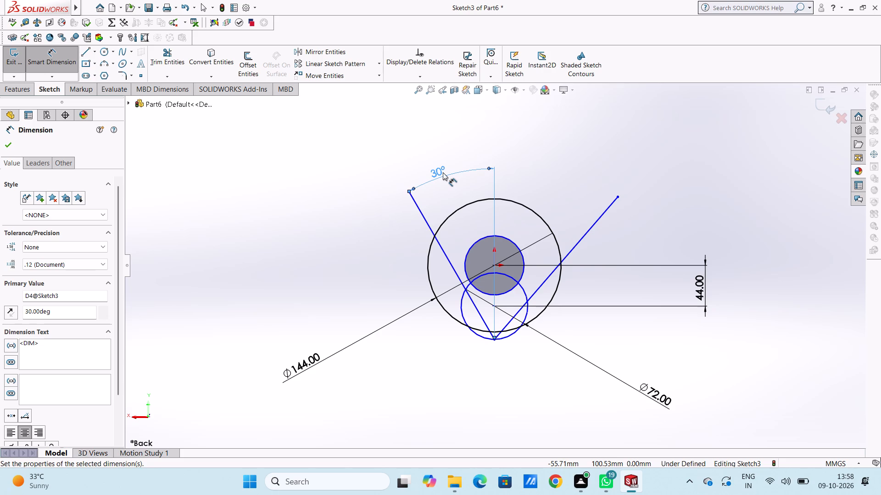
pyautogui.click(334, 212)
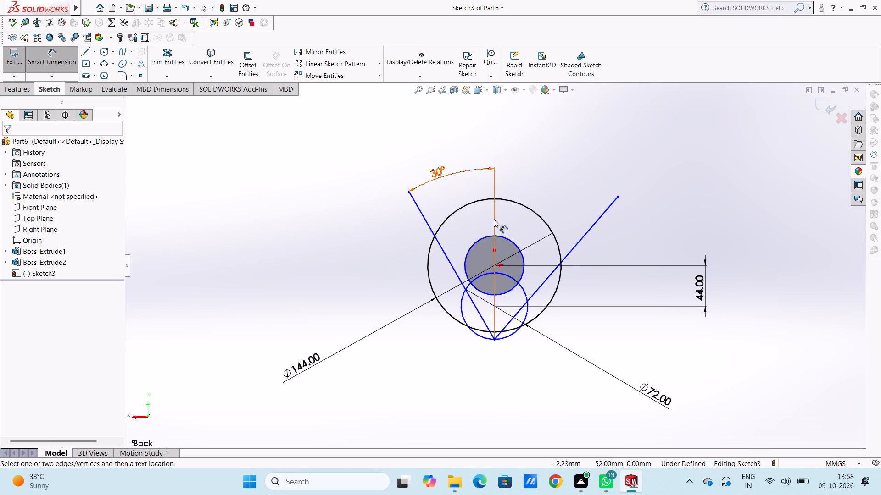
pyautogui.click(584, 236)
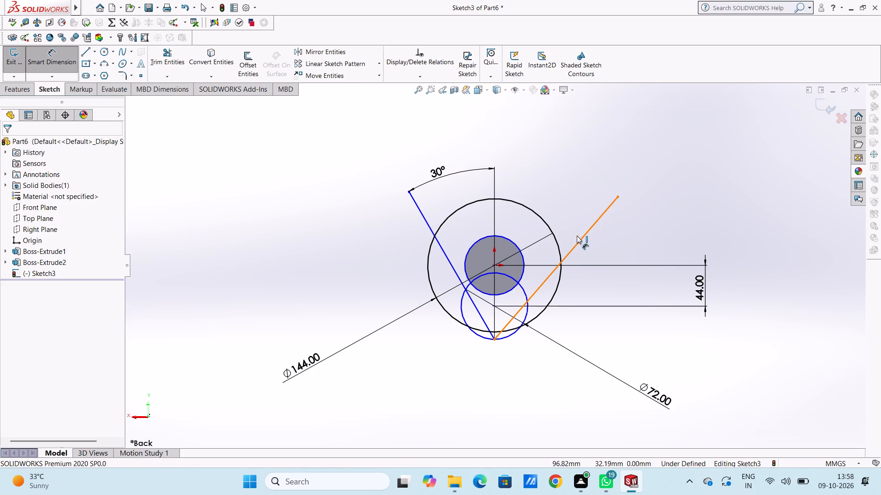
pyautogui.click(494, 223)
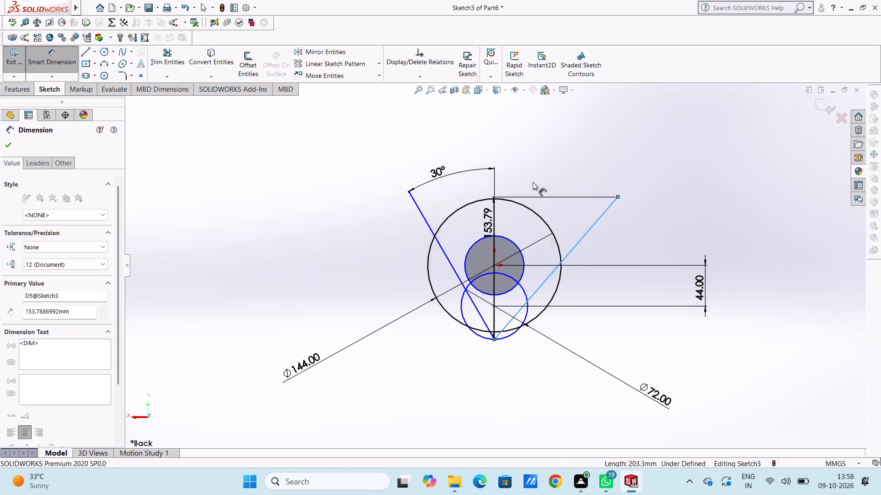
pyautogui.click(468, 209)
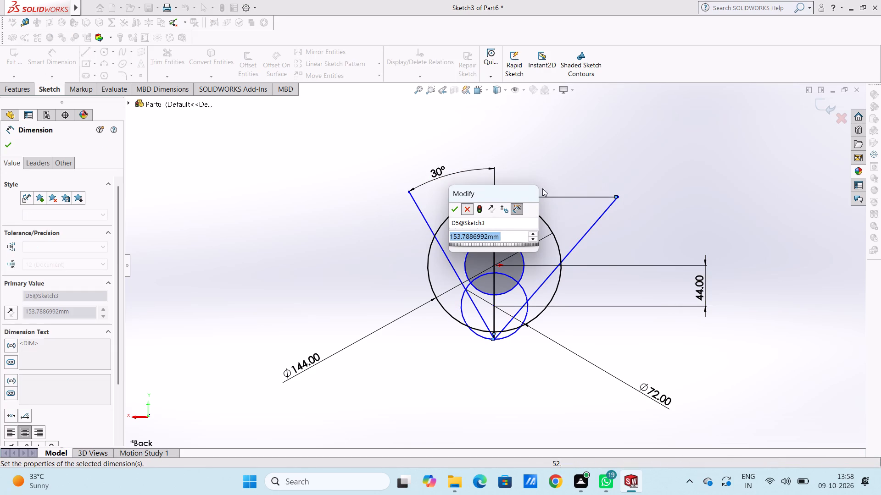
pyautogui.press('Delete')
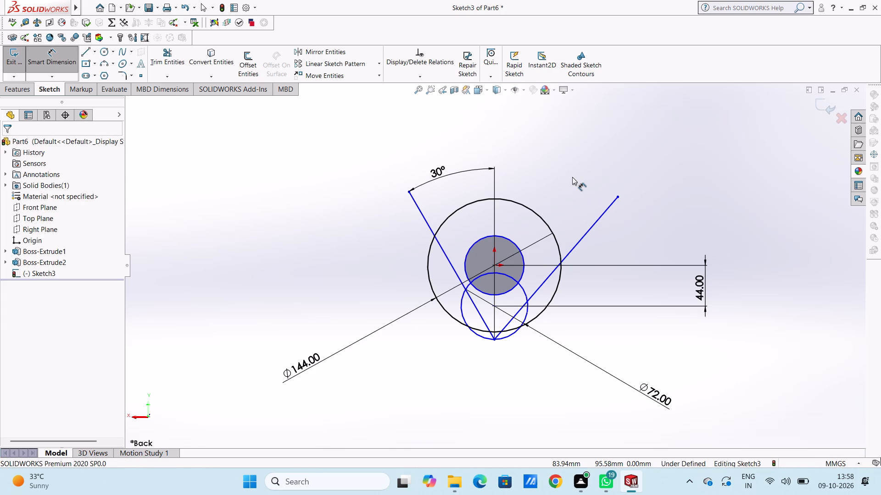
# Dimension the right slanted line's angle from the vertical through the lines' shared lower endpoint as 30 degrees.
pyautogui.click(597, 221)
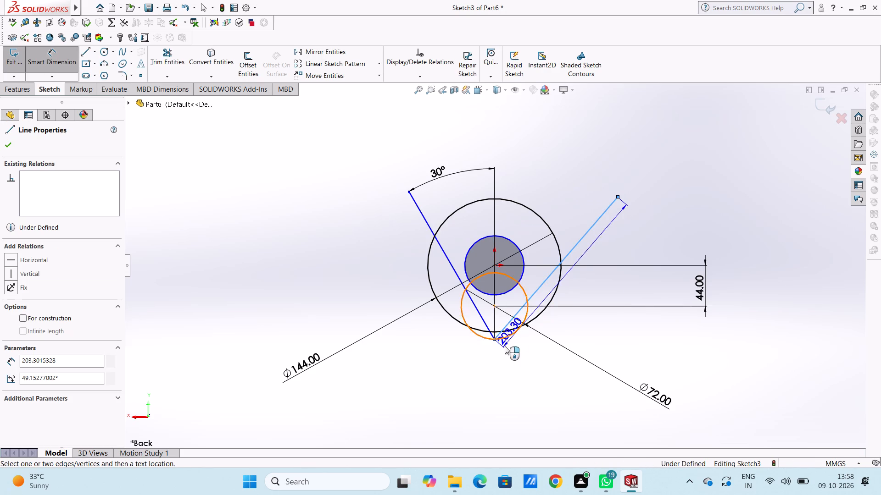
pyautogui.click(494, 341)
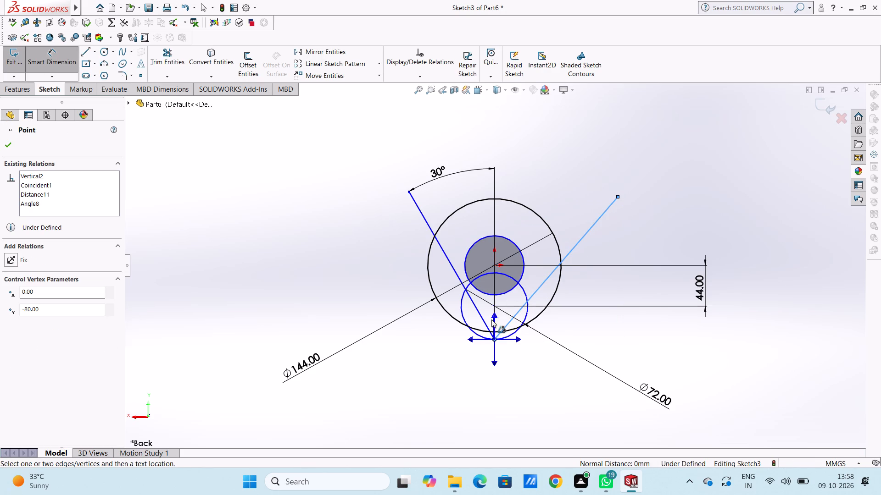
pyautogui.click(495, 316)
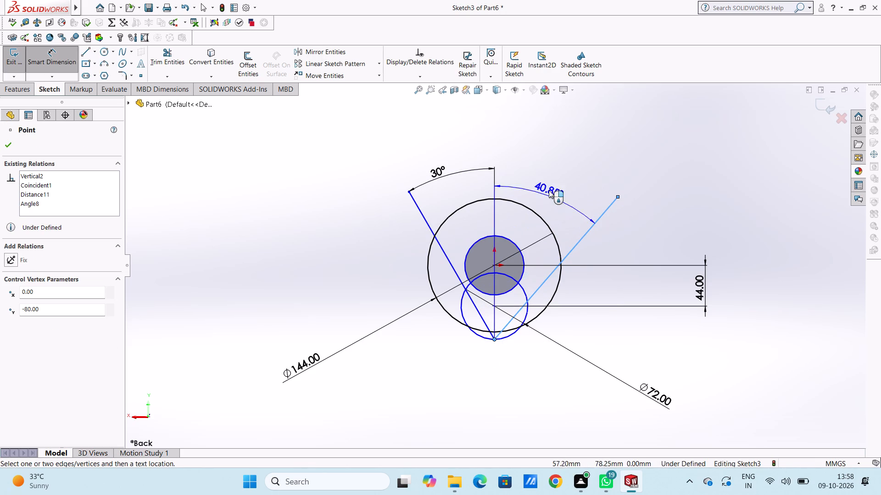
pyautogui.click(571, 149)
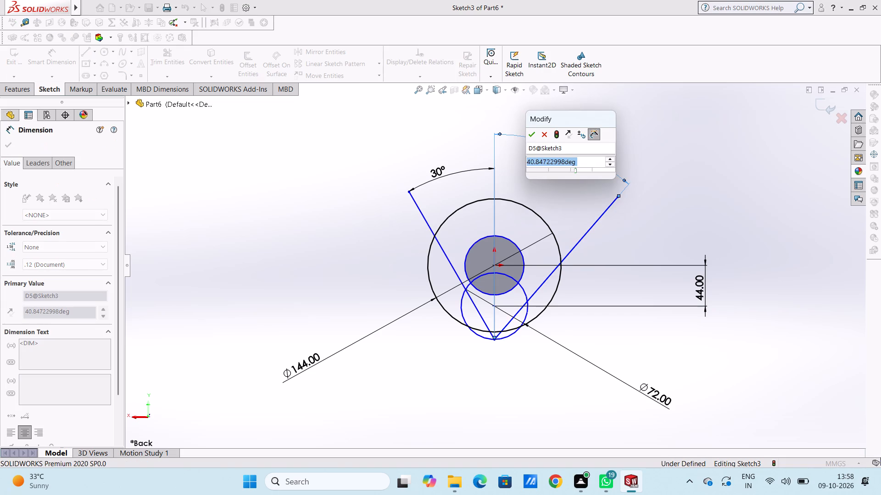
pyautogui.write('30')
pyautogui.press('Return')
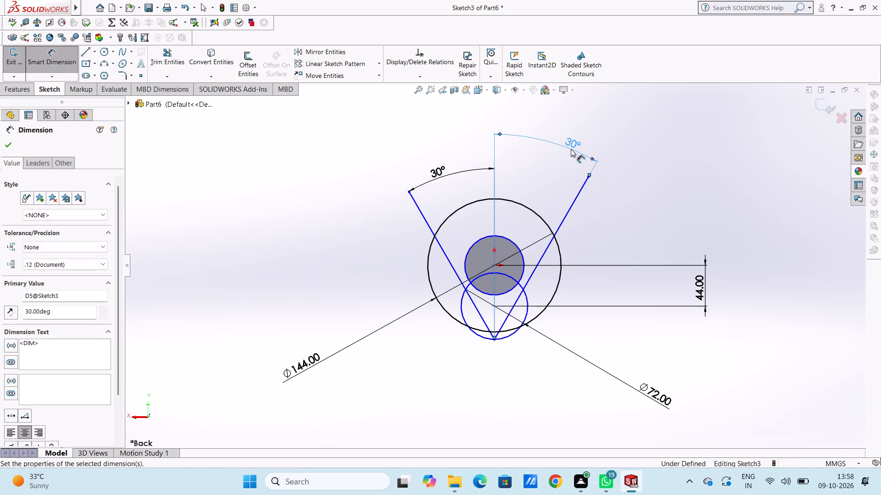
pyautogui.click(435, 150)
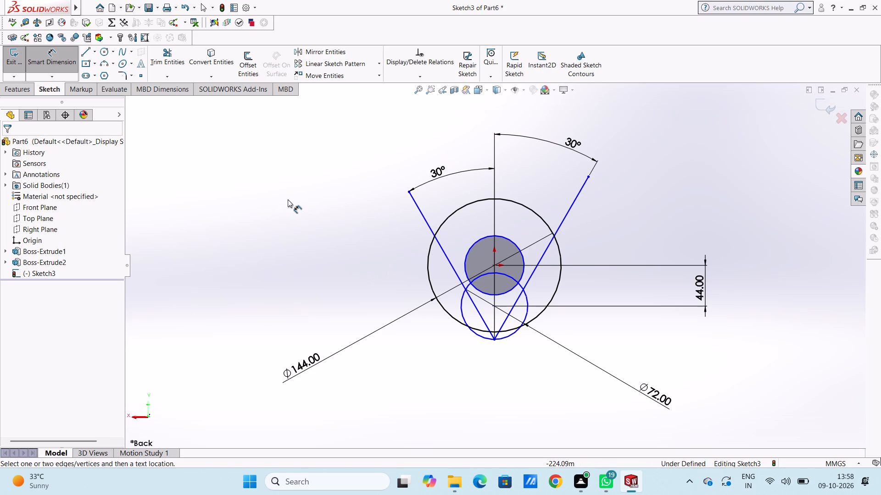
pyautogui.press('Escape')
pyautogui.press('Escape')
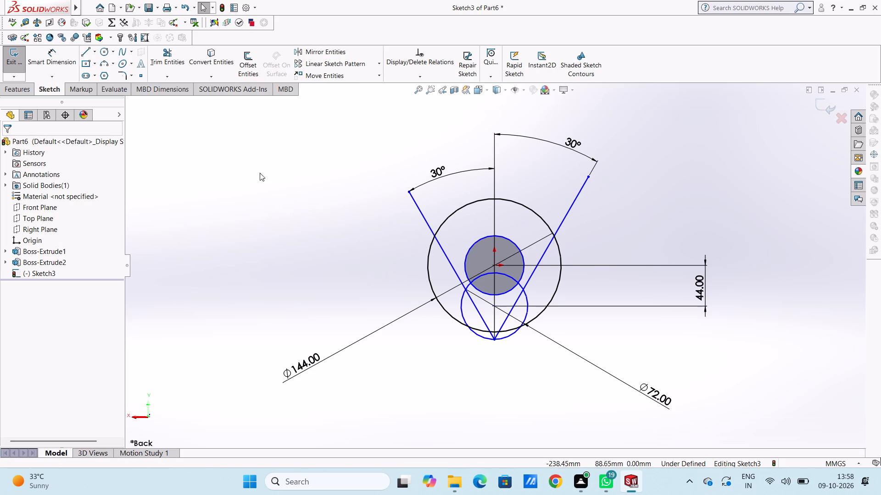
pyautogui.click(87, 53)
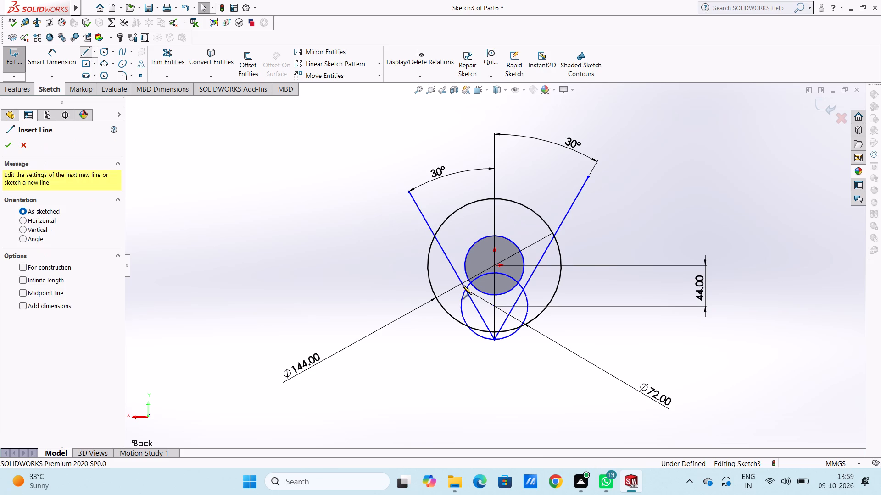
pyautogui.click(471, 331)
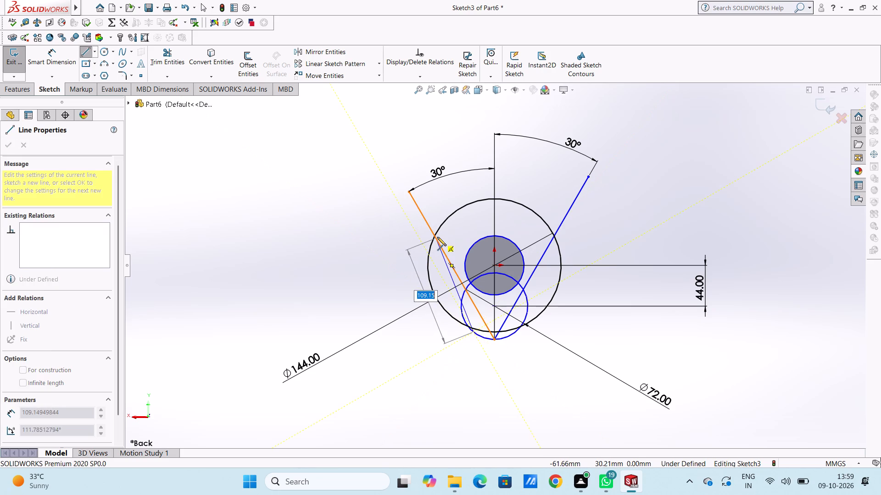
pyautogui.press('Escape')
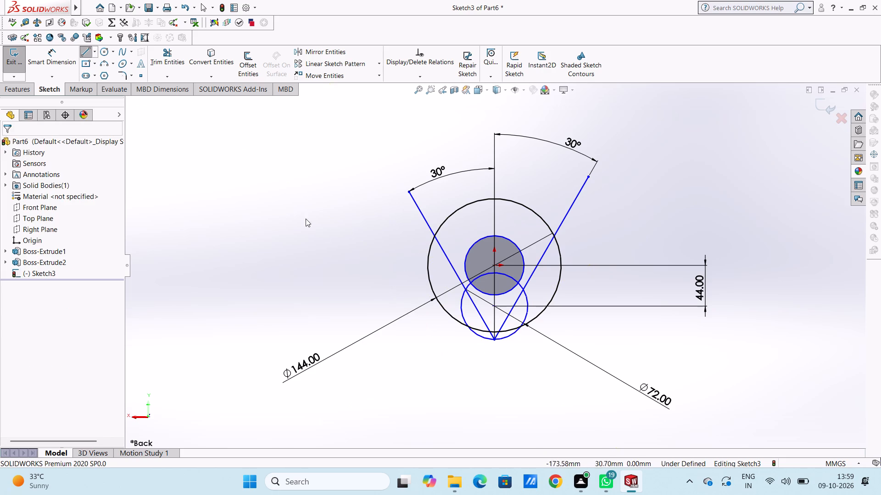
# Sketch a line about 97 mm long from the left slanted line's intersection with the 144 mm circle to the 72 mm circle's left side.
pyautogui.click(87, 51)
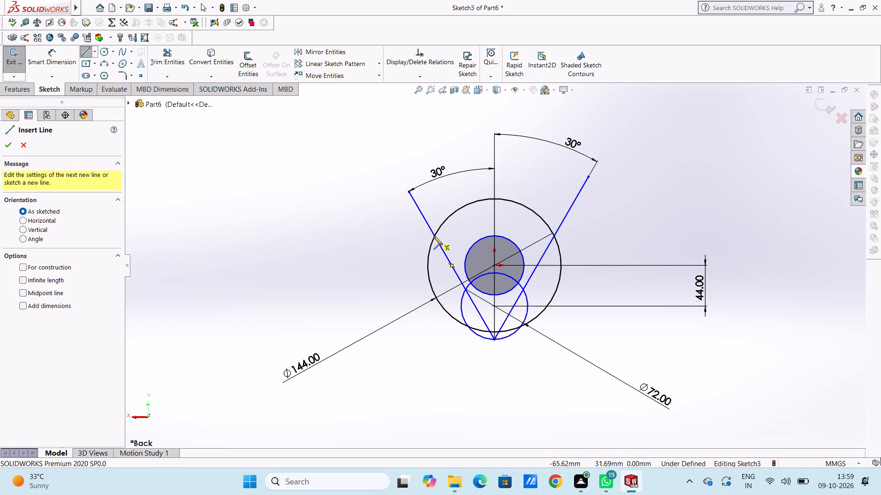
pyautogui.click(434, 236)
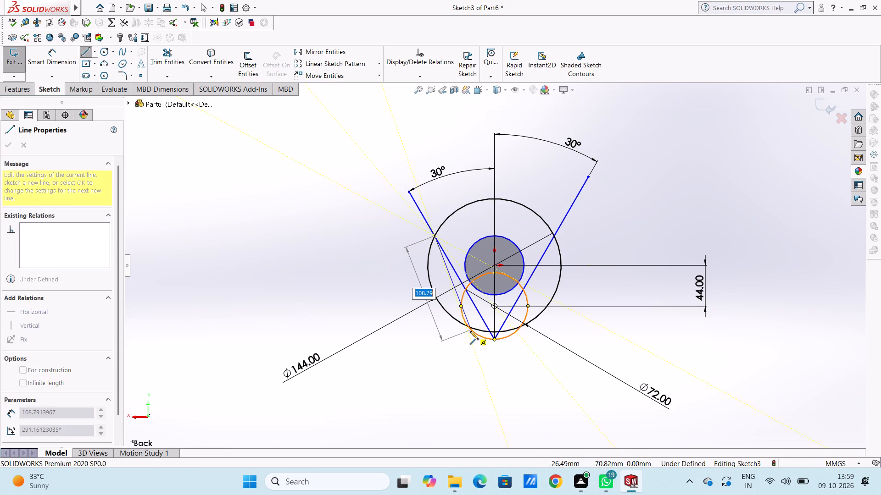
pyautogui.click(463, 321)
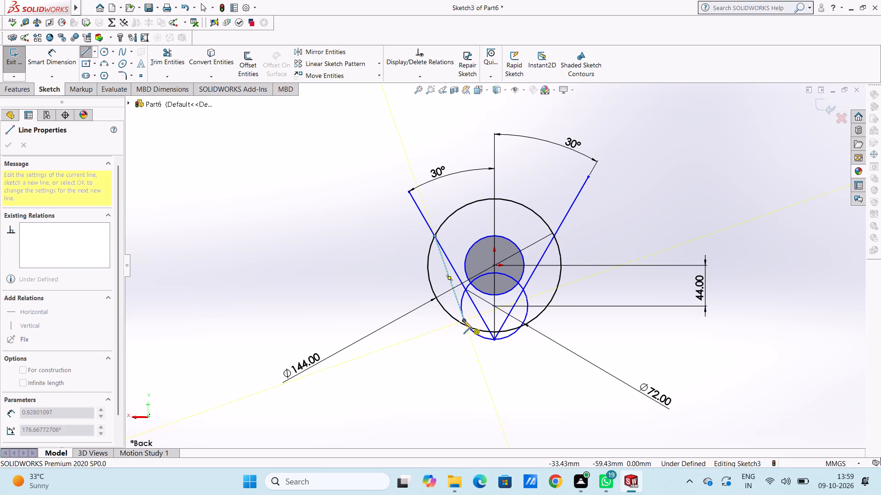
pyautogui.press('Escape')
pyautogui.press('Escape')
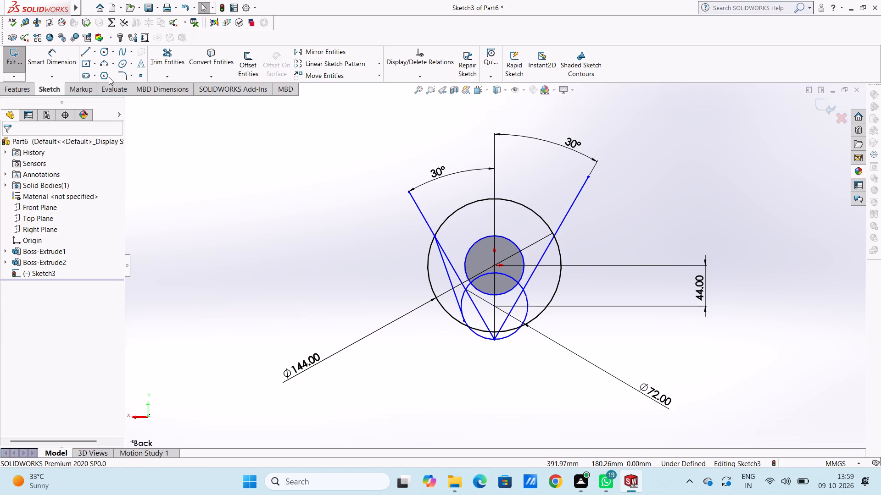
# Sketch a line about 97 mm long from the right slanted line's intersection with the 144 mm circle to the 72 mm circle's right side.
pyautogui.click(89, 53)
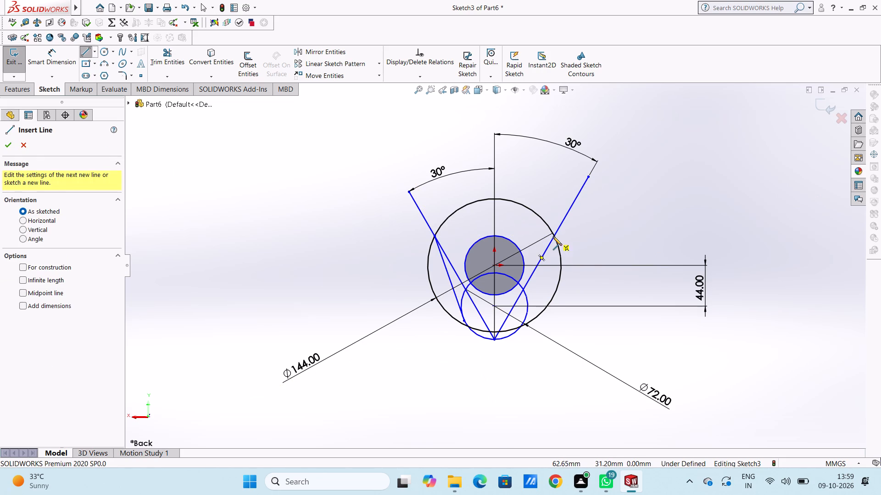
pyautogui.click(553, 236)
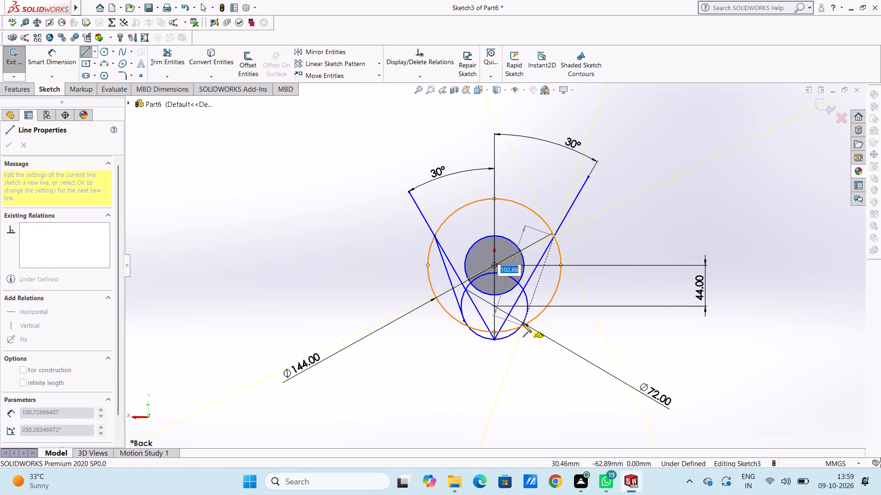
pyautogui.click(523, 321)
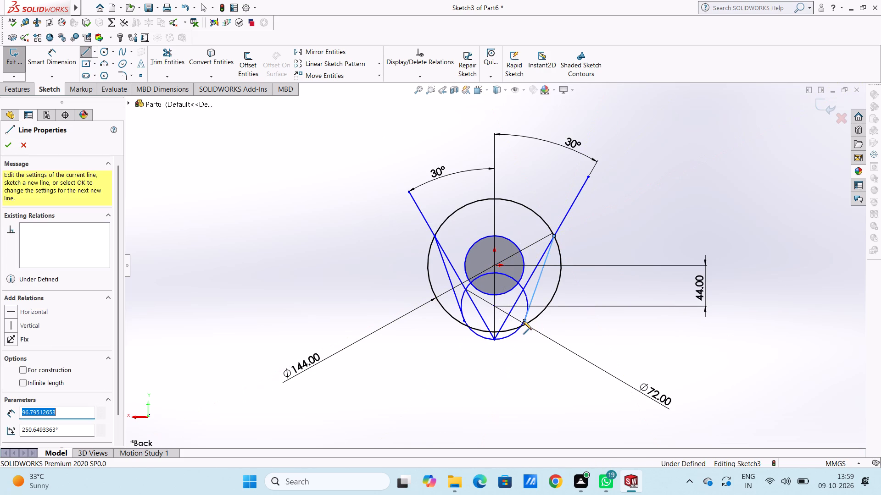
pyautogui.press('Escape')
pyautogui.press('Escape')
pyautogui.press('Escape')
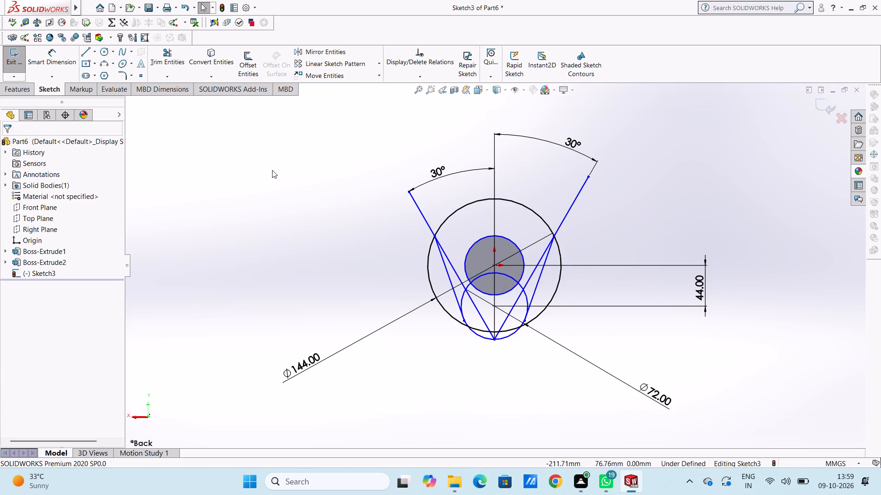
# Trim away the 144 mm circle's left arc and the left slanted line, down to the short piece near its lower endpoint.
pyautogui.click(175, 62)
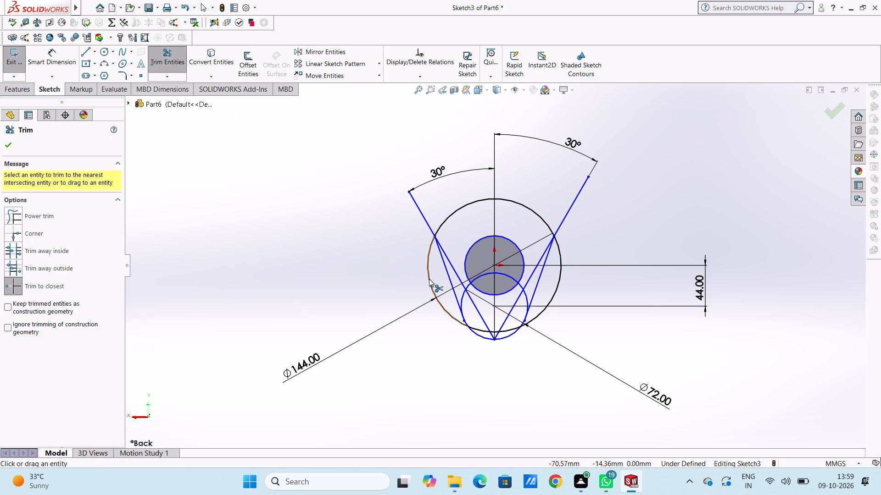
pyautogui.click(429, 279)
pyautogui.click(429, 223)
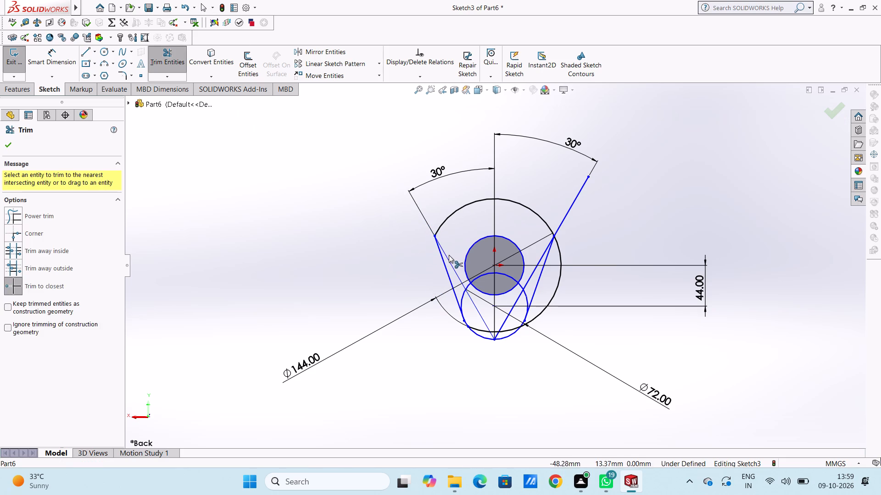
pyautogui.click(448, 258)
pyautogui.click(474, 302)
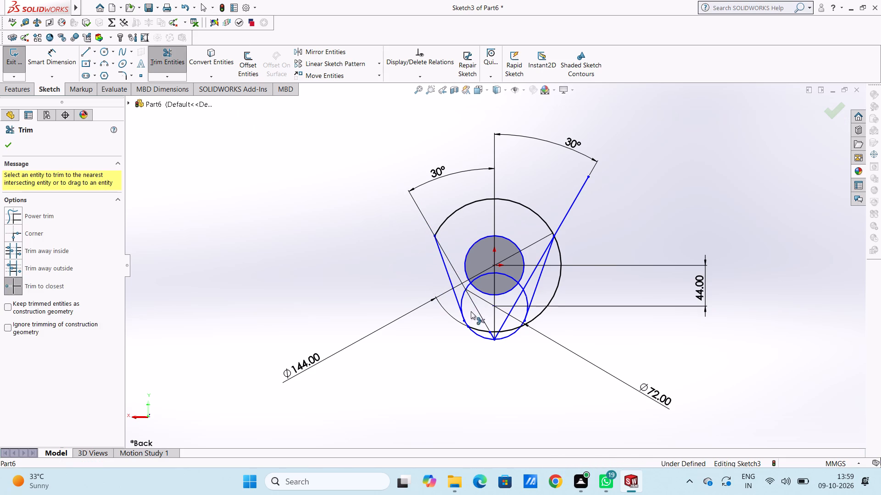
# Trim away the 72 mm circle's upper arc, the sketched circle around the origin, and the right slanted line inside the outline.
pyautogui.click(509, 275)
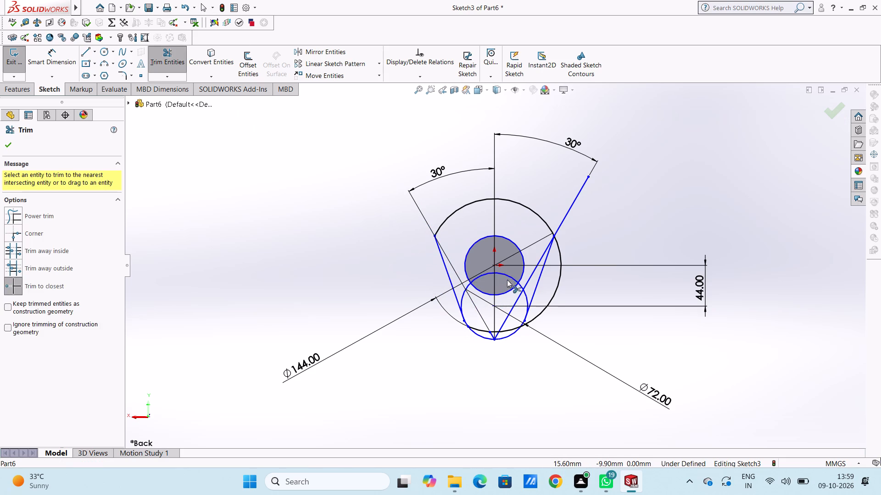
pyautogui.click(466, 291)
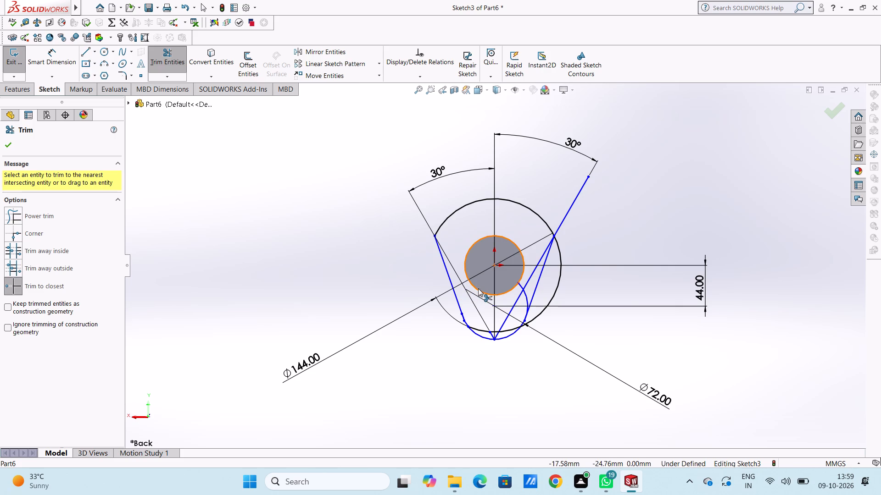
pyautogui.click(478, 288)
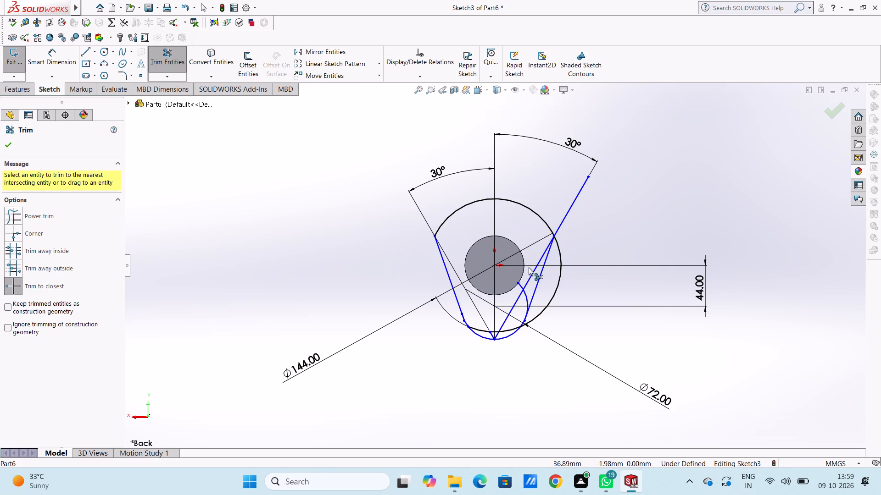
pyautogui.click(532, 272)
pyautogui.click(523, 282)
pyautogui.doubleClick(521, 288)
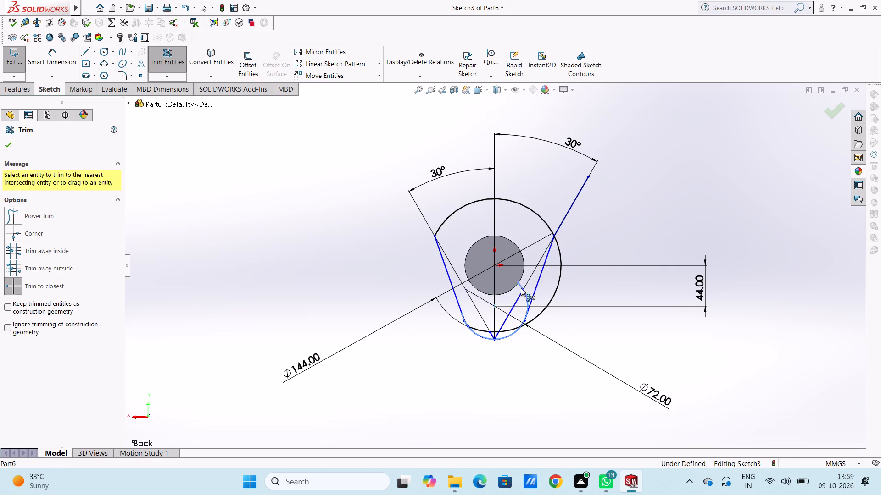
pyautogui.click(521, 292)
pyautogui.click(524, 292)
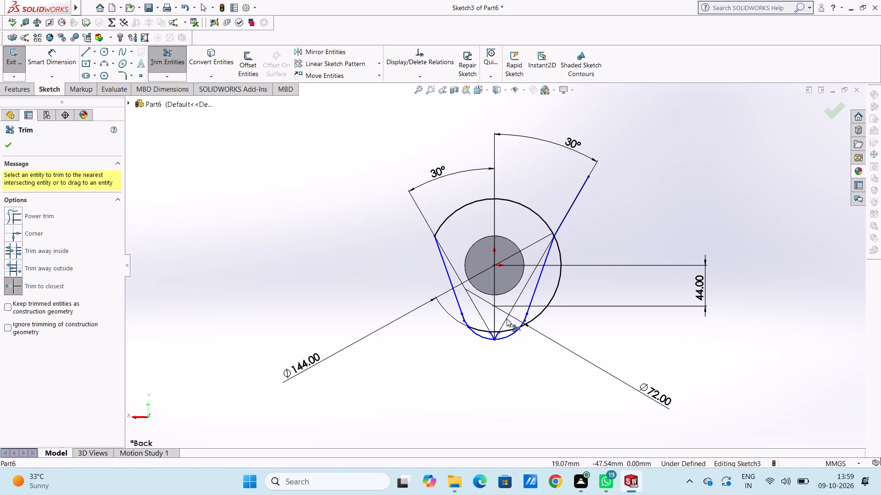
# Trim away the 144 mm circle's bottom arc and the leftover slanted line stubs inside the 72 mm arc.
pyautogui.scroll(-5, 507, 335)
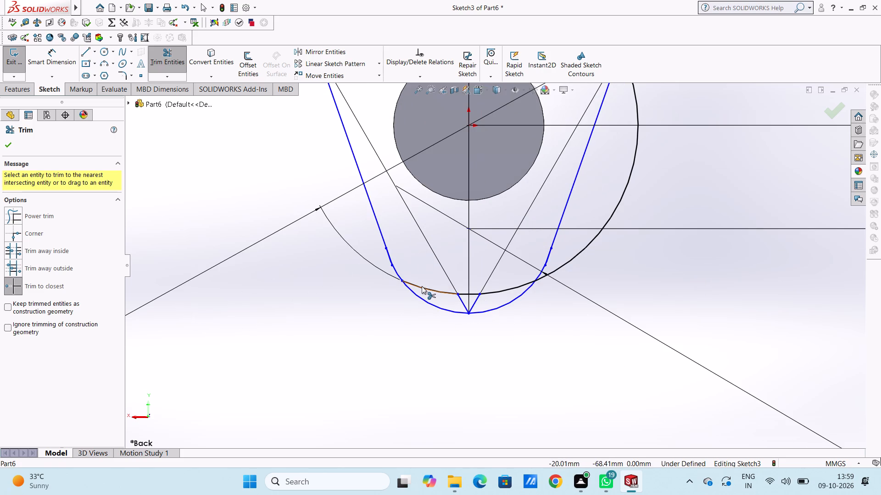
pyautogui.click(422, 286)
pyautogui.click(460, 294)
pyautogui.click(472, 295)
pyautogui.click(491, 296)
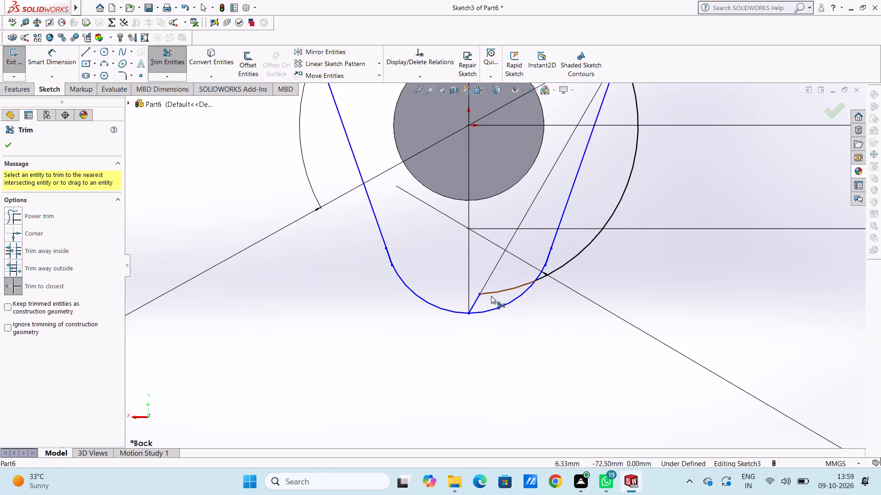
pyautogui.doubleClick(483, 300)
pyautogui.doubleClick(479, 300)
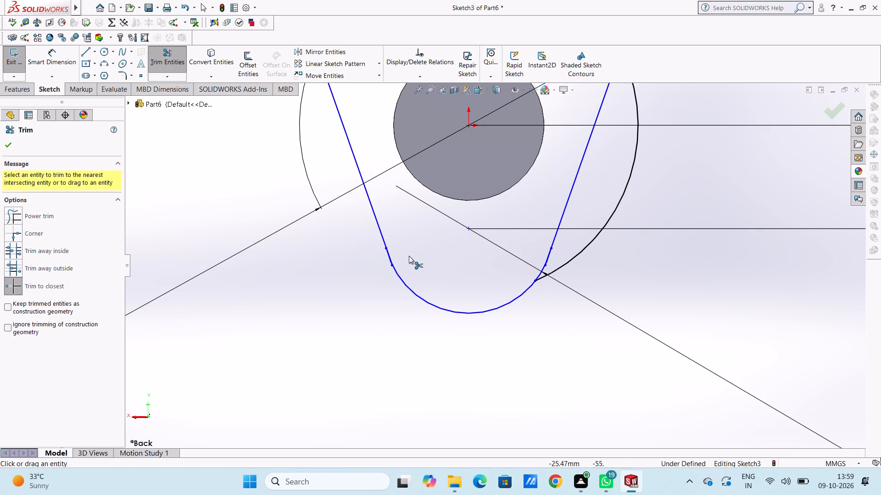
# Trim away the 144 mm circle's right arc and the right slanted line's segment extending beyond the circle.
pyautogui.scroll(-11, 409, 256)
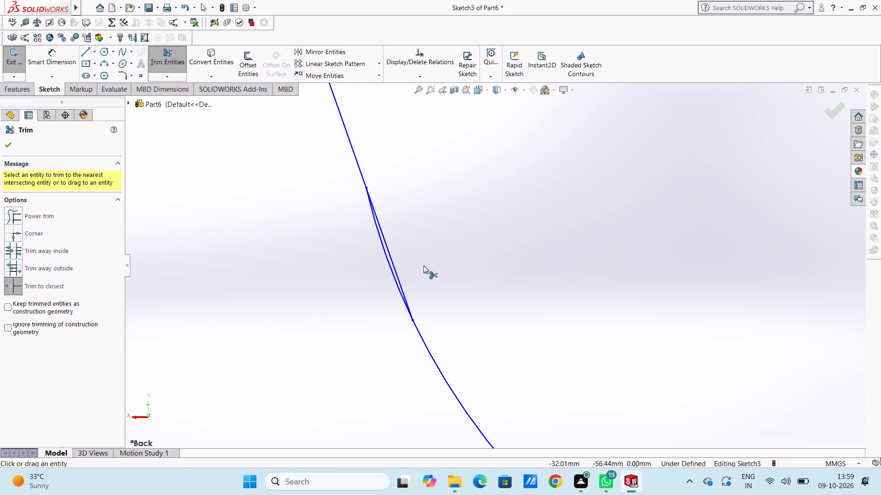
pyautogui.scroll(9, 470, 268)
pyautogui.scroll(4, 565, 277)
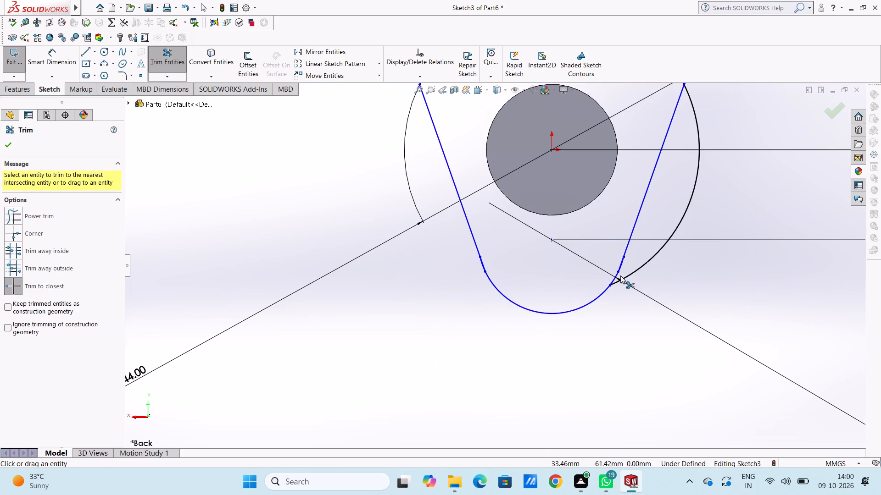
pyautogui.click(621, 280)
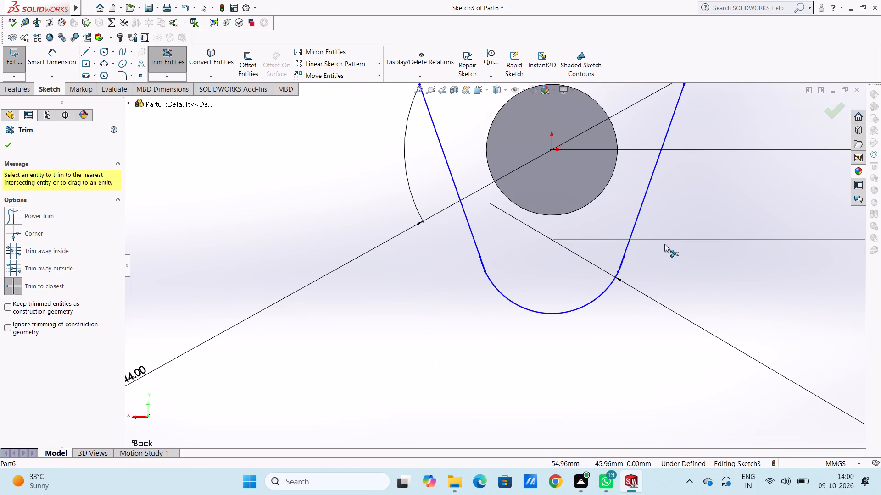
pyautogui.press('Escape')
pyautogui.press('Escape')
pyautogui.scroll(5, 664, 244)
pyautogui.scroll(-4, 559, 252)
pyautogui.scroll(4, 580, 187)
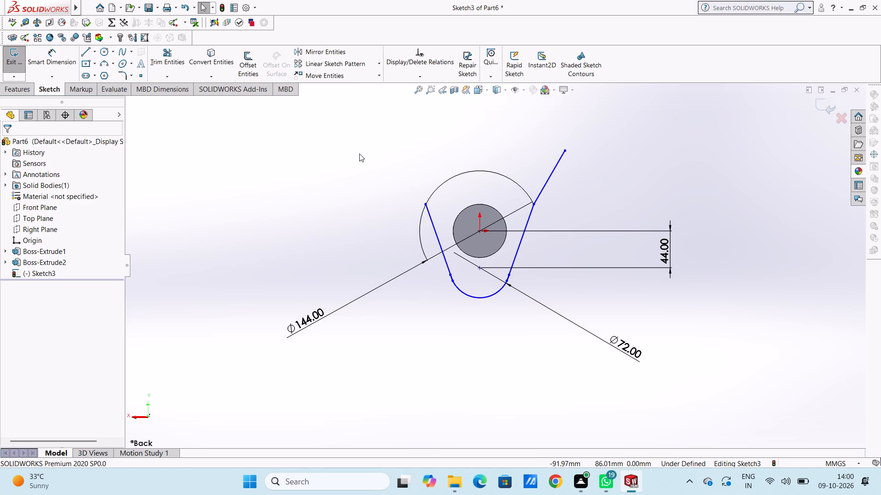
pyautogui.click(172, 58)
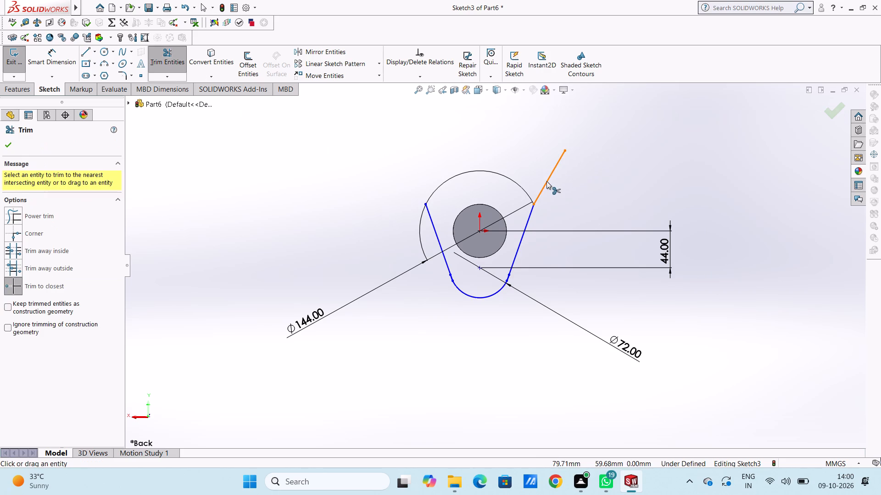
pyautogui.click(547, 181)
pyautogui.click(14, 144)
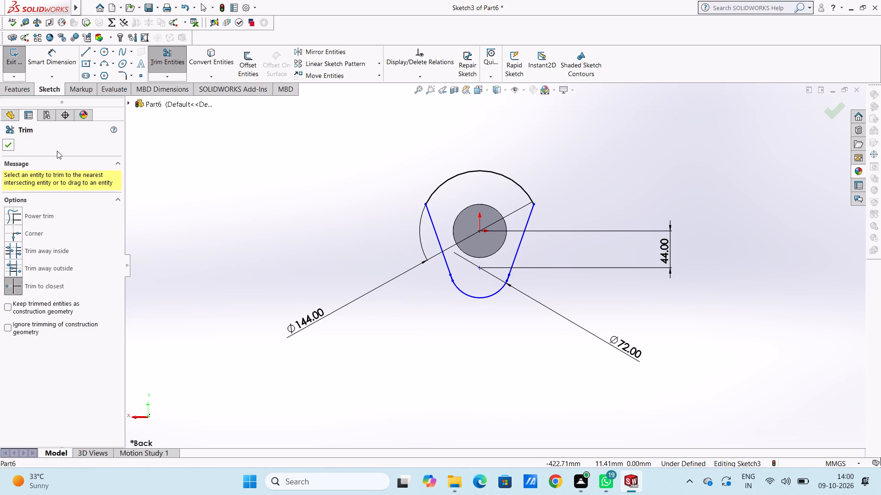
pyautogui.click(6, 149)
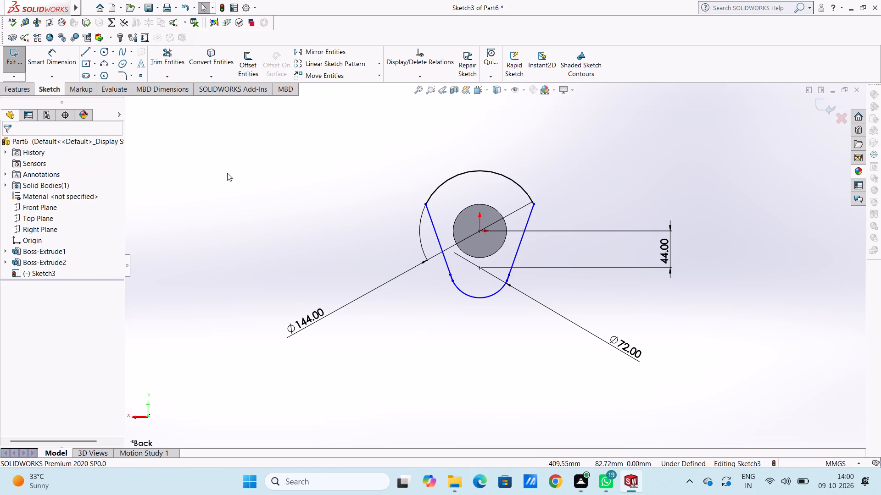
# Make the left side line tangent to the 72 mm bottom arc.
pyautogui.click(365, 203)
pyautogui.scroll(-5, 517, 295)
pyautogui.scroll(1, 393, 244)
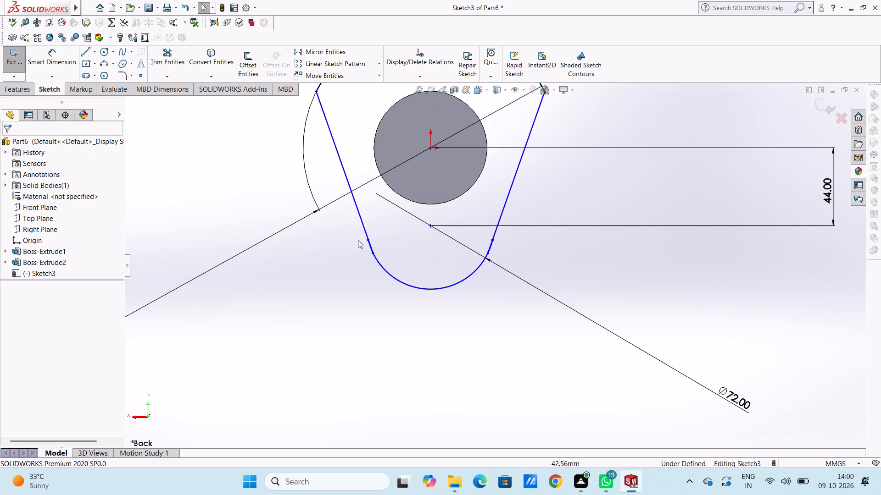
pyautogui.click(368, 231)
pyautogui.keyDown('ctrl'); pyautogui.click(385, 272); pyautogui.keyUp('ctrl')
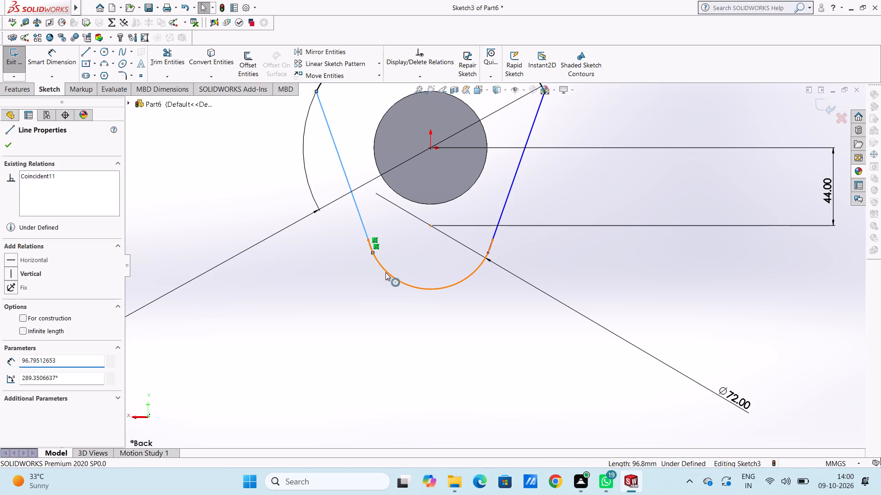
pyautogui.click(6, 306)
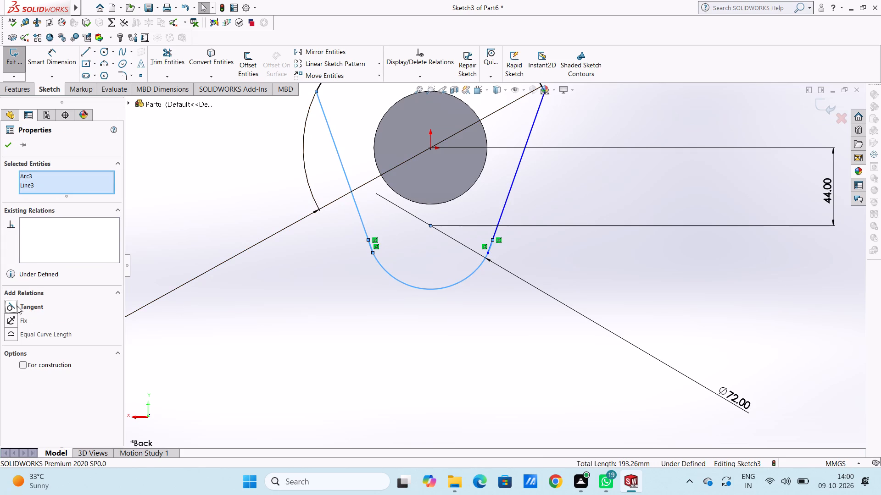
pyautogui.click(218, 211)
# Make the right side line tangent to the 72 mm bottom arc.
pyautogui.click(472, 269)
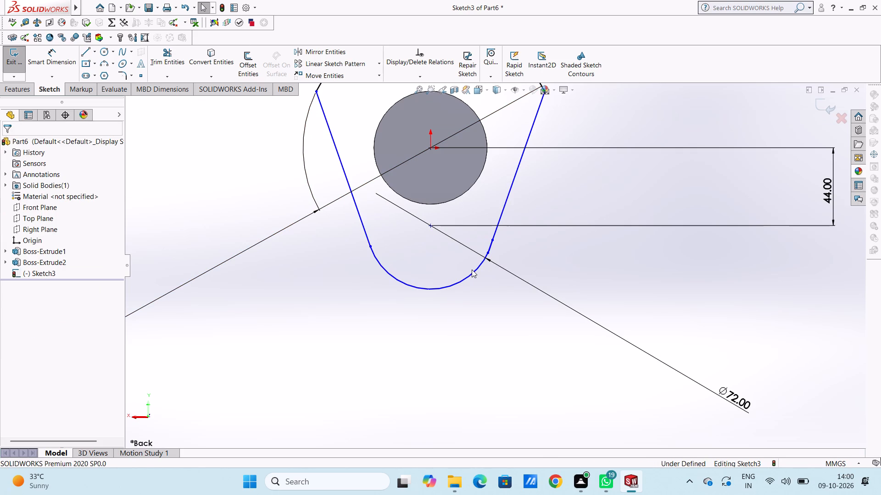
pyautogui.click(473, 272)
pyautogui.keyDown('ctrl'); pyautogui.click(505, 210); pyautogui.keyUp('ctrl')
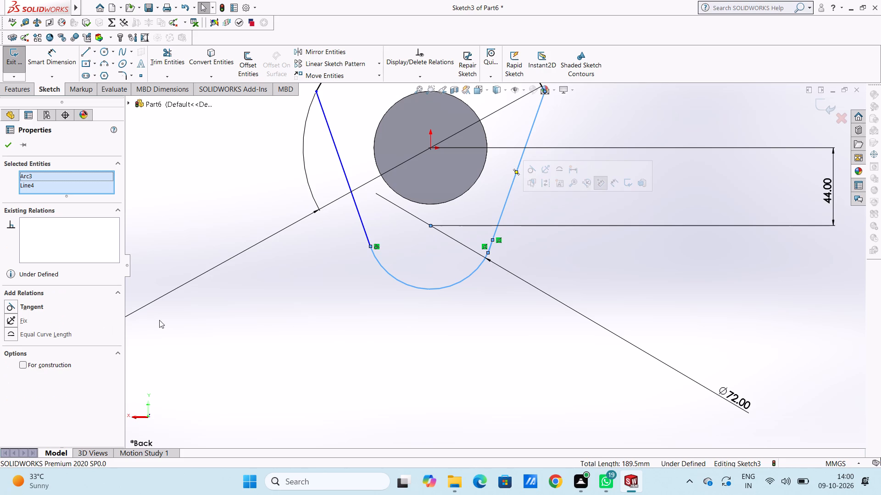
pyautogui.click(16, 306)
pyautogui.click(279, 330)
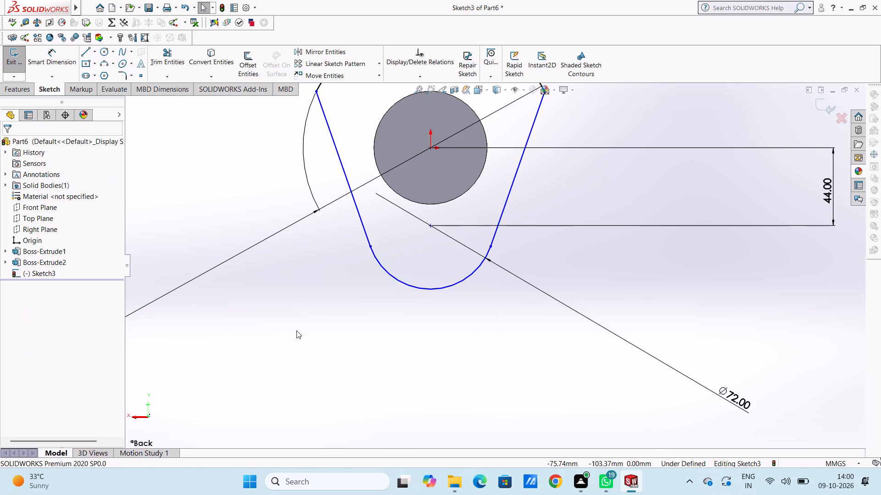
# Examine the back-end profile closely where the two side lines meet the 144 mm arc.
pyautogui.scroll(4, 296, 330)
pyautogui.scroll(-4, 578, 144)
pyautogui.scroll(-4, 391, 289)
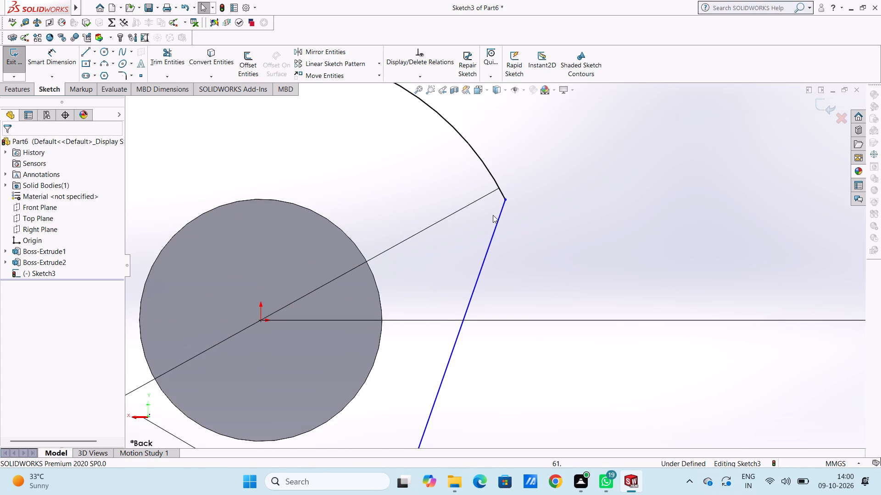
pyautogui.scroll(-5, 493, 215)
pyautogui.scroll(-4, 554, 201)
pyautogui.scroll(18, 554, 202)
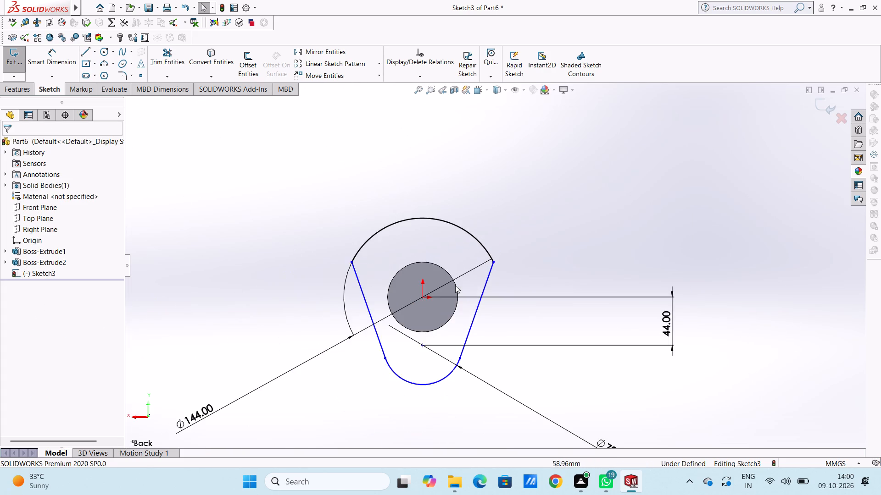
pyautogui.scroll(-6, 410, 280)
pyautogui.scroll(-4, 310, 260)
pyautogui.scroll(-3, 351, 204)
pyautogui.scroll(4, 351, 204)
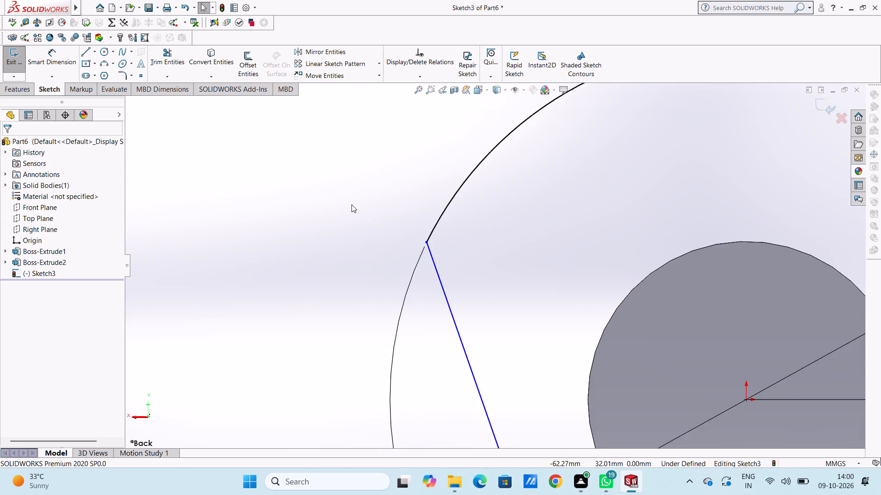
pyautogui.scroll(12, 351, 204)
pyautogui.scroll(-3, 576, 354)
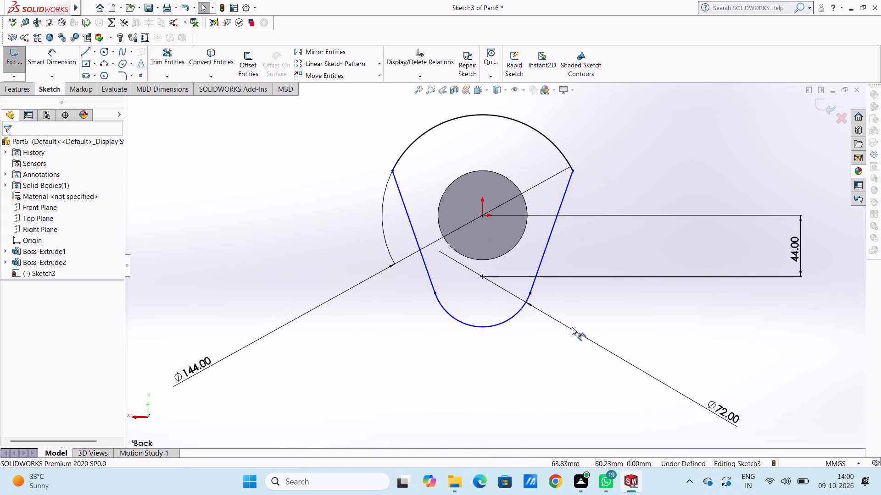
pyautogui.scroll(-1, 570, 325)
pyautogui.scroll(3, 481, 282)
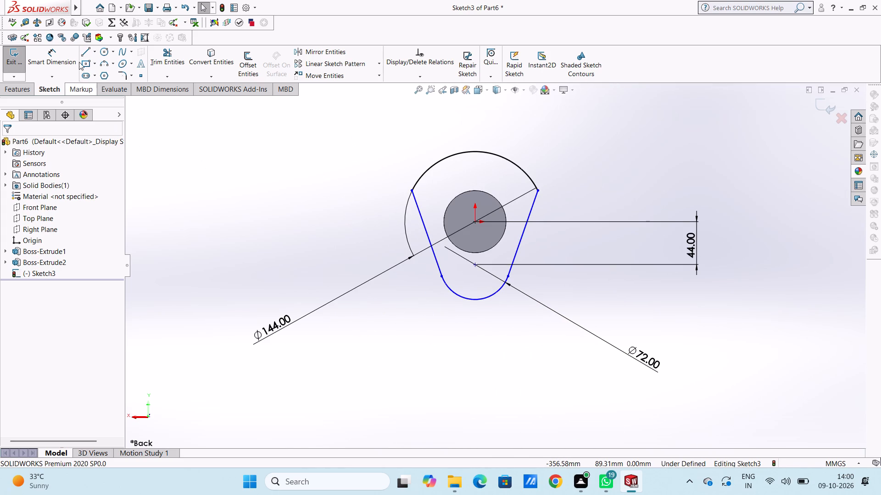
# Dimension the vertical distance from the origin to the profile's upper left corner, keeping the value as drawn.
pyautogui.click(66, 58)
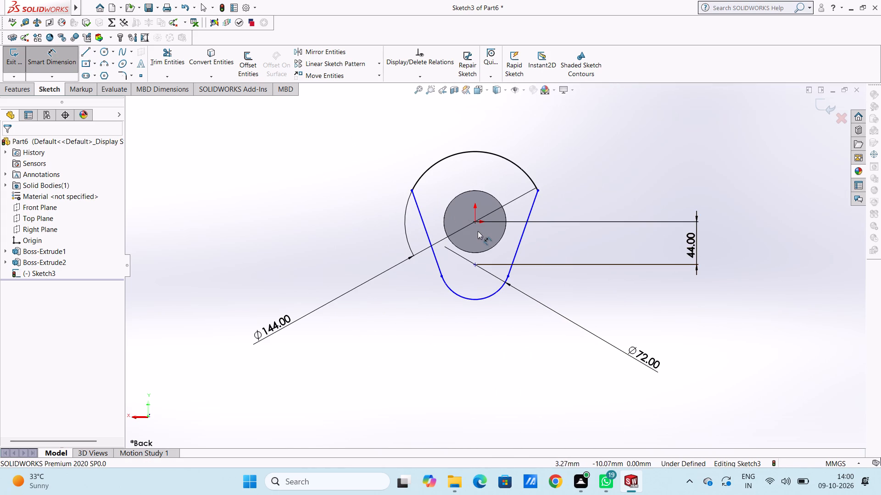
pyautogui.click(475, 221)
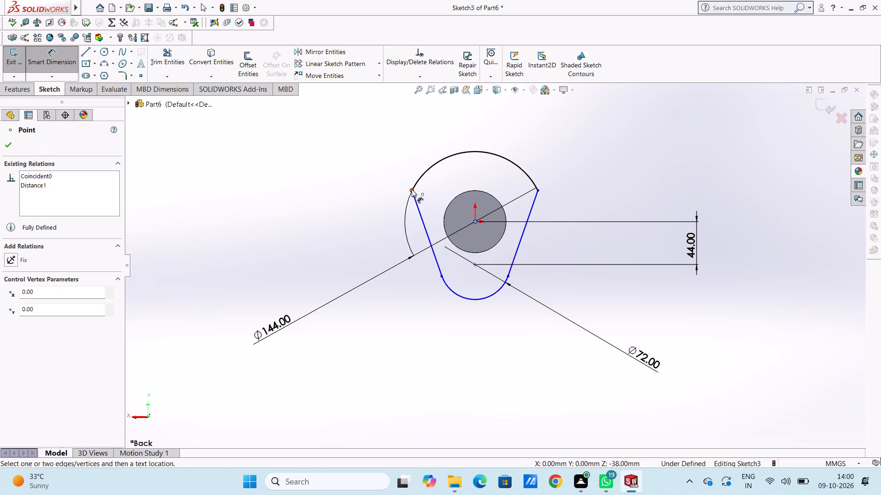
pyautogui.click(412, 189)
pyautogui.click(225, 211)
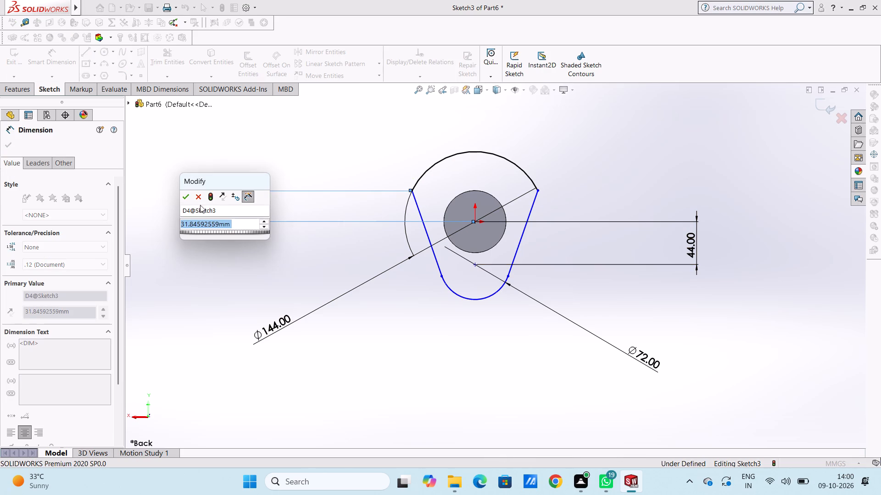
pyautogui.doubleClick(186, 197)
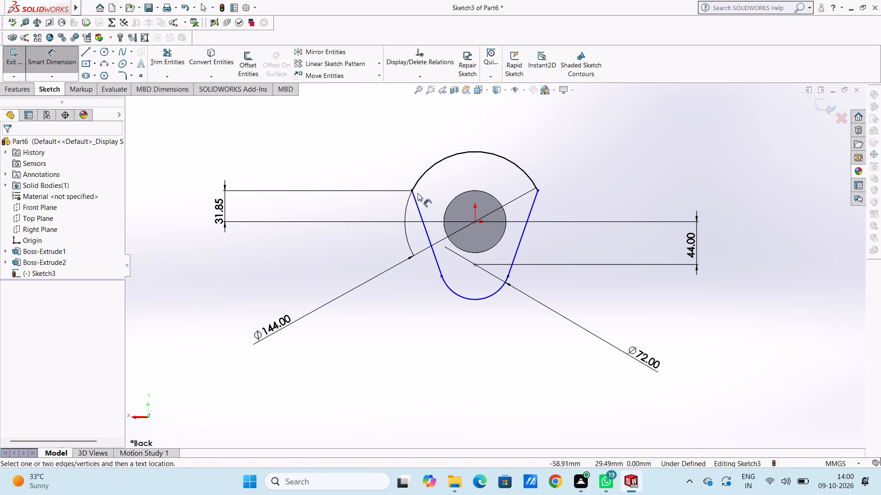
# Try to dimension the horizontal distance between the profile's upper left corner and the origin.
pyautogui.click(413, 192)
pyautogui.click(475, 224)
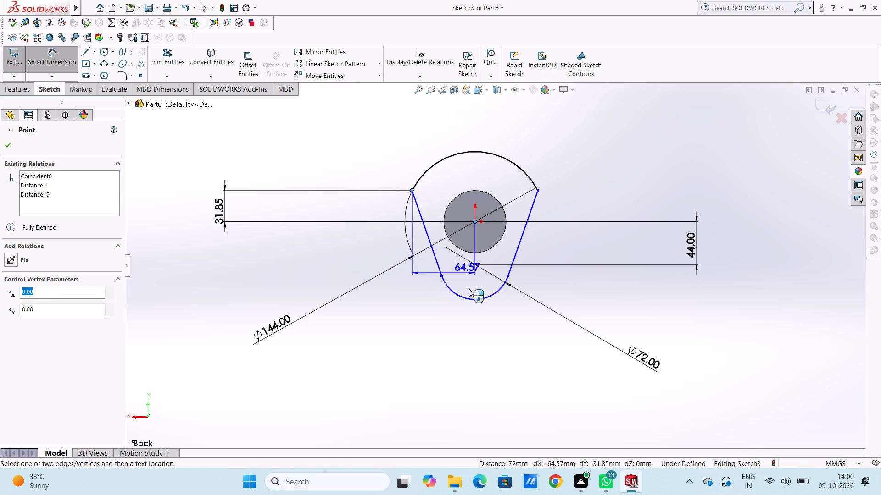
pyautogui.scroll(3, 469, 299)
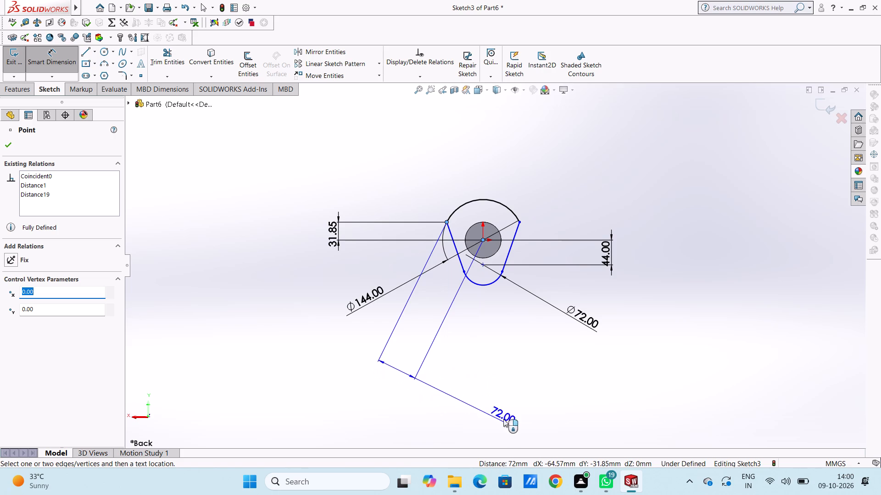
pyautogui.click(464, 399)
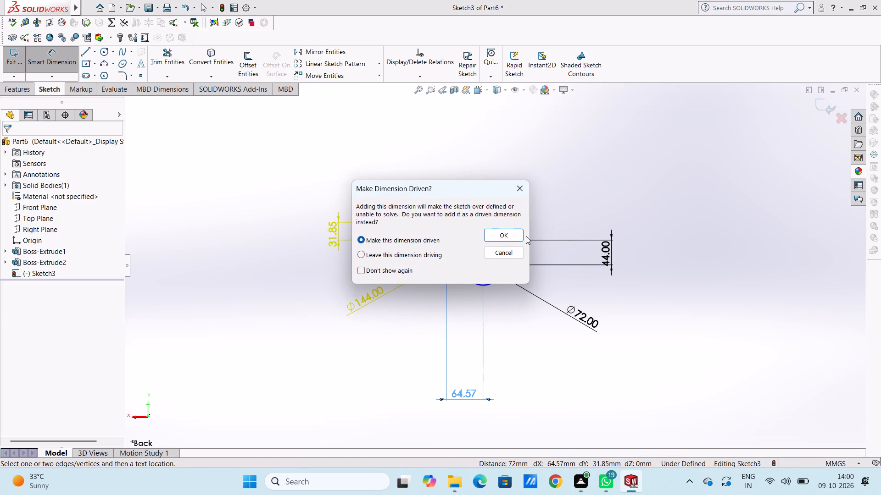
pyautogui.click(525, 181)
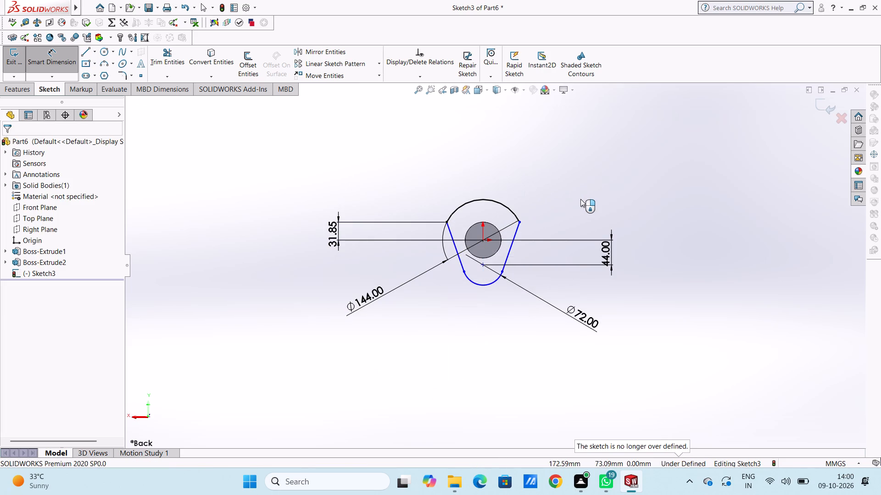
# Dimension the vertical distance from the origin to the profile's upper right corner, keeping the value as drawn.
pyautogui.click(484, 240)
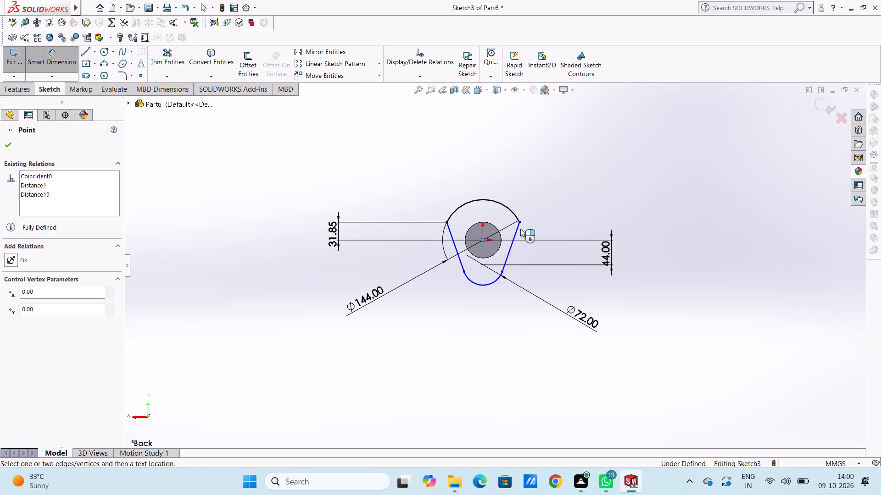
pyautogui.click(520, 224)
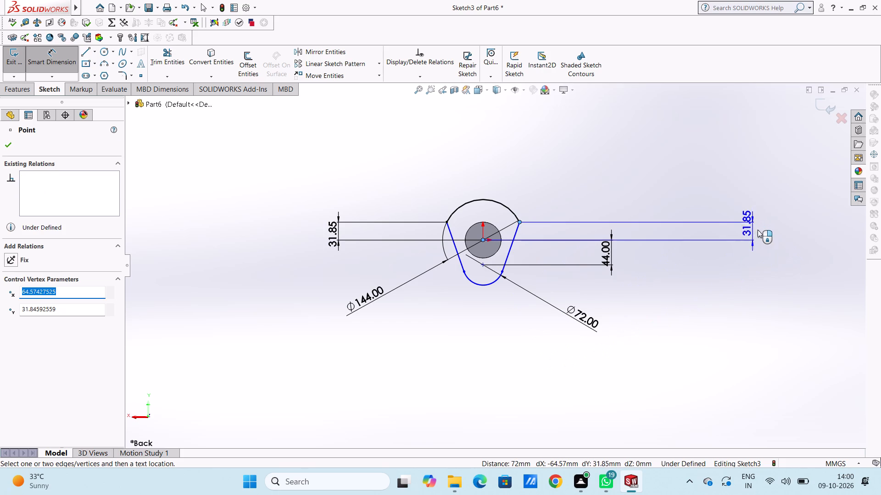
pyautogui.click(763, 233)
pyautogui.click(722, 222)
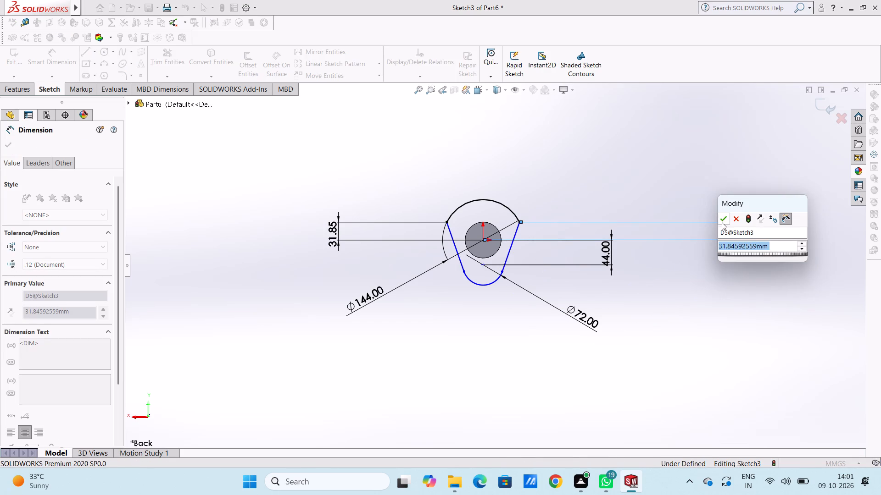
pyautogui.click(650, 193)
# Dimension the vertical extent of the profile's right side line, keeping the value as drawn.
pyautogui.scroll(-3, 537, 289)
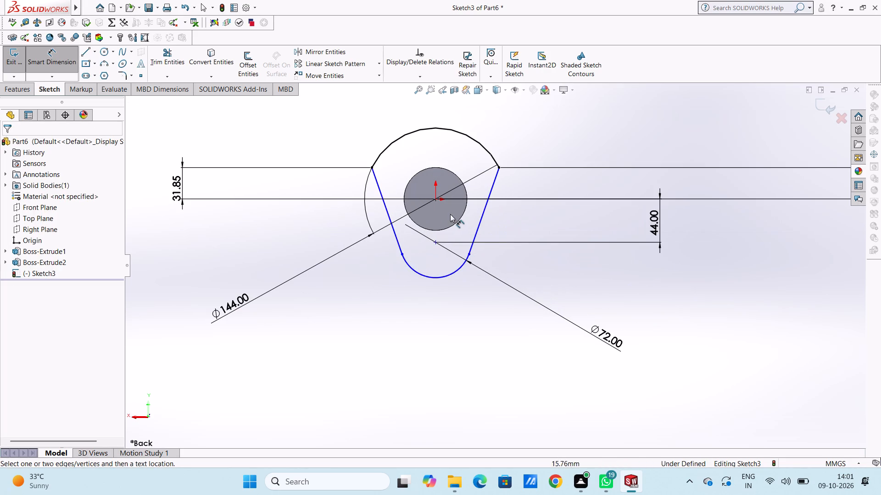
pyautogui.click(484, 214)
pyautogui.click(774, 252)
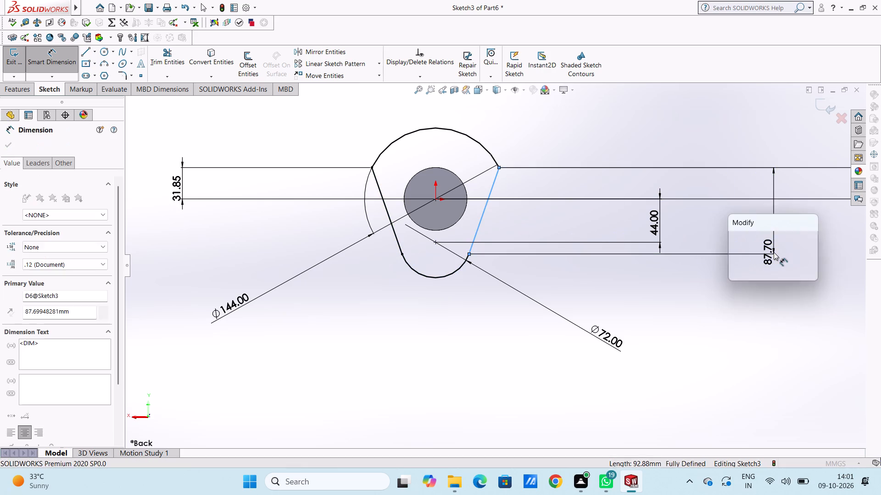
pyautogui.click(734, 244)
pyautogui.click(730, 236)
pyautogui.click(717, 228)
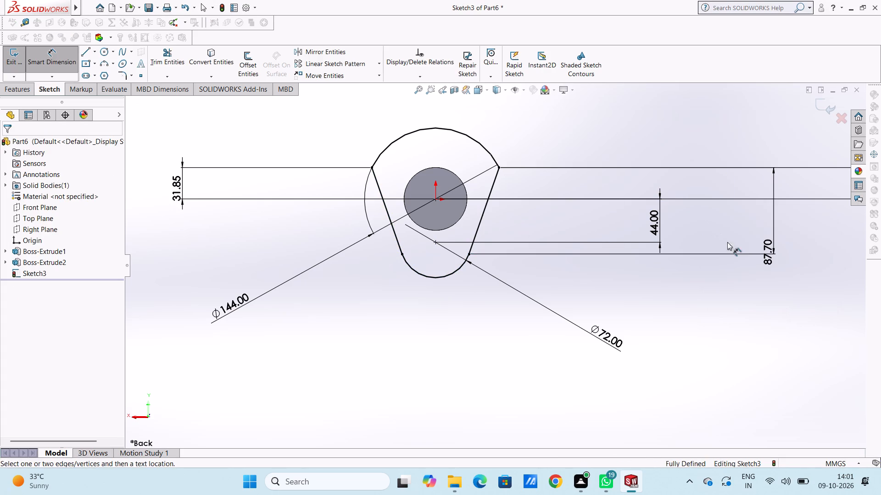
# Extrude the closed back-end profile 15 mm as a blind boss away from the shaft, merged with the body.
pyautogui.moveTo(596, 181); pyautogui.dragTo(625, 198, button='middle')
pyautogui.middleClick(625, 198)
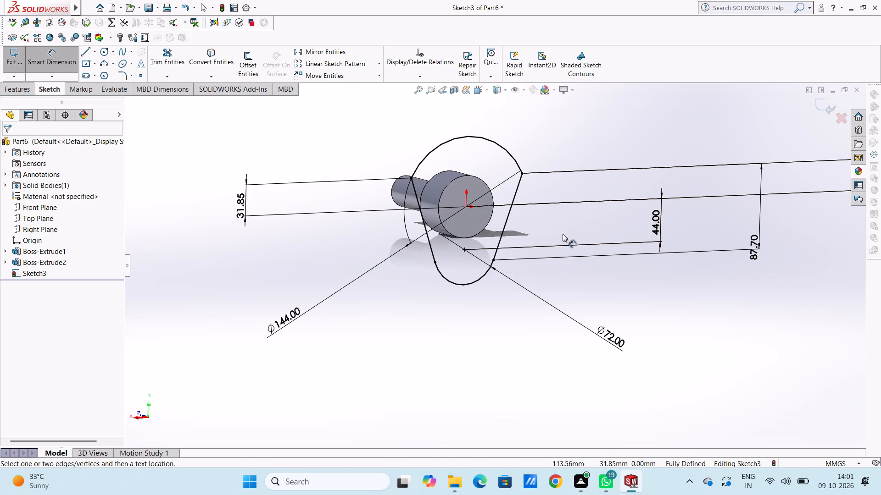
pyautogui.moveTo(563, 234); pyautogui.dragTo(591, 229, button='middle')
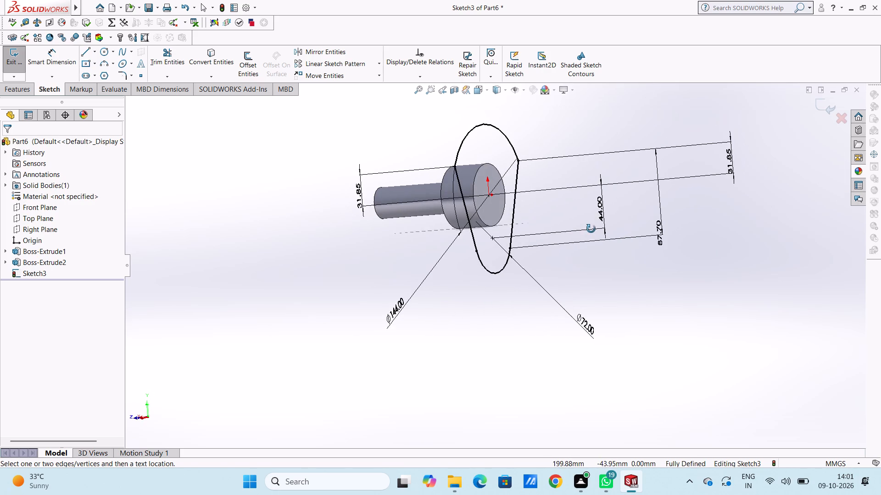
pyautogui.moveTo(591, 229); pyautogui.dragTo(591, 230, button='middle')
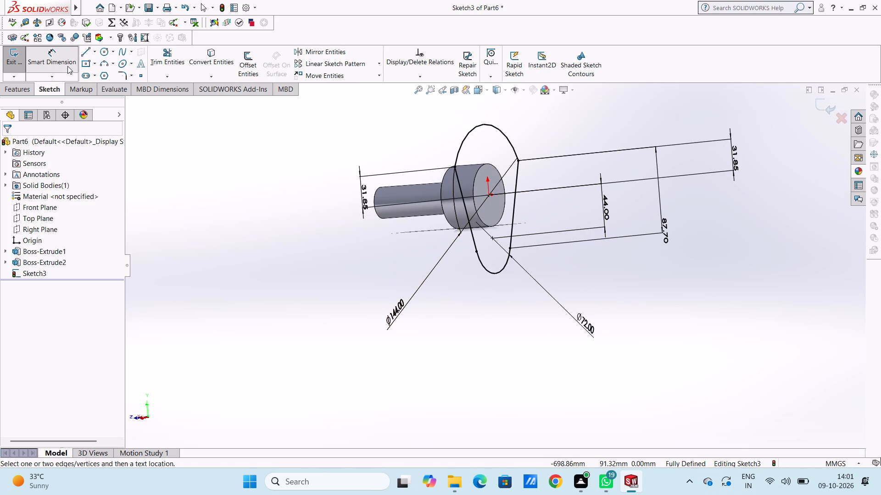
pyautogui.click(67, 64)
pyautogui.click(14, 95)
pyautogui.click(24, 62)
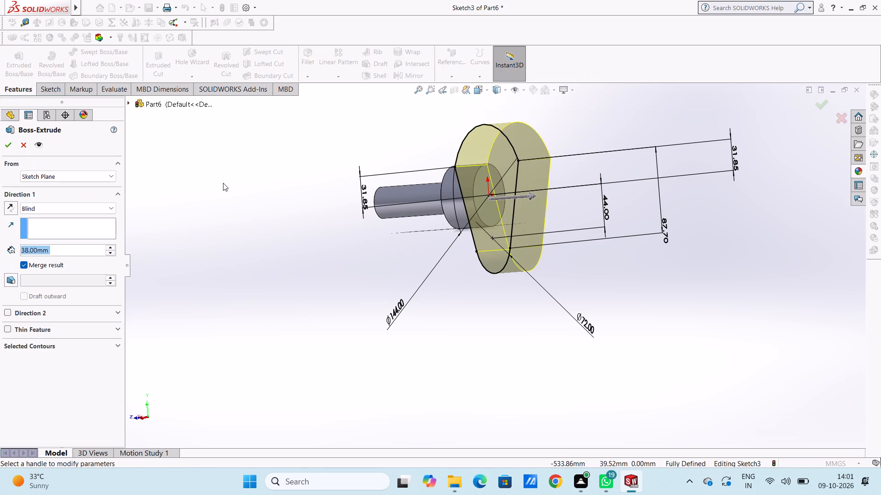
pyautogui.write('15')
pyautogui.press('Return')
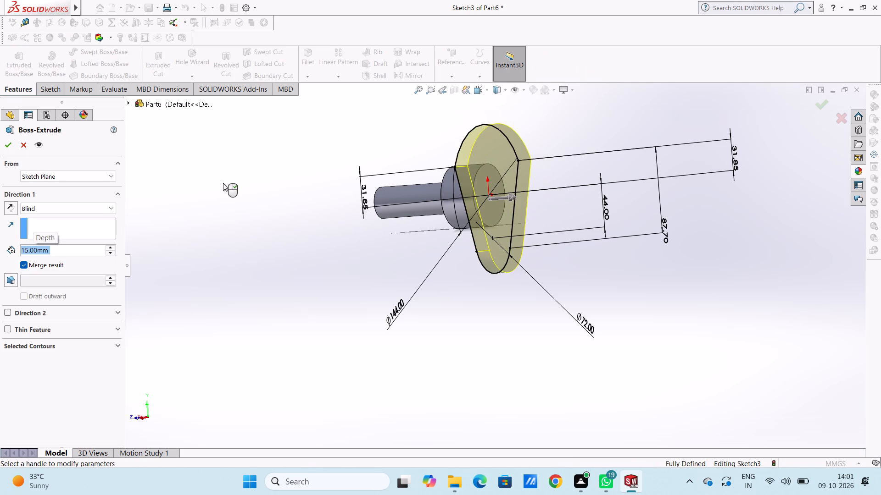
pyautogui.click(9, 150)
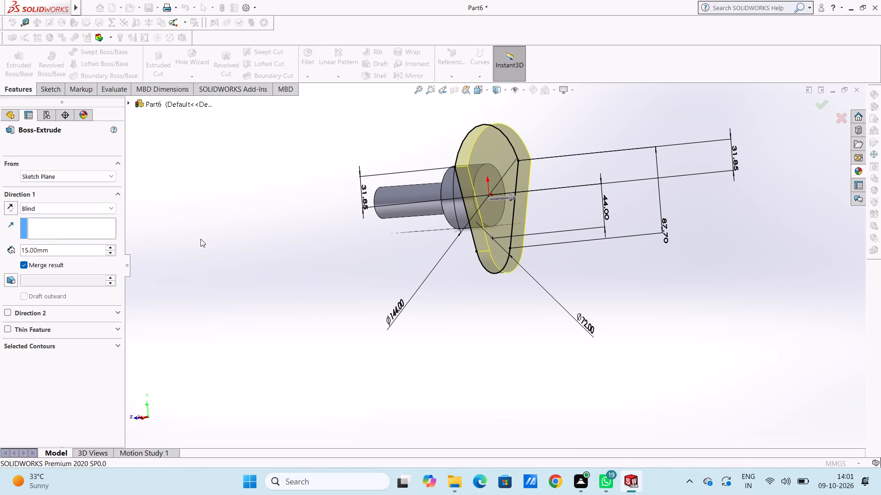
pyautogui.click(201, 239)
# Start a new sketch on the outer flat back face of the extruded 15 mm plate.
pyautogui.moveTo(229, 252); pyautogui.dragTo(244, 257, button='middle')
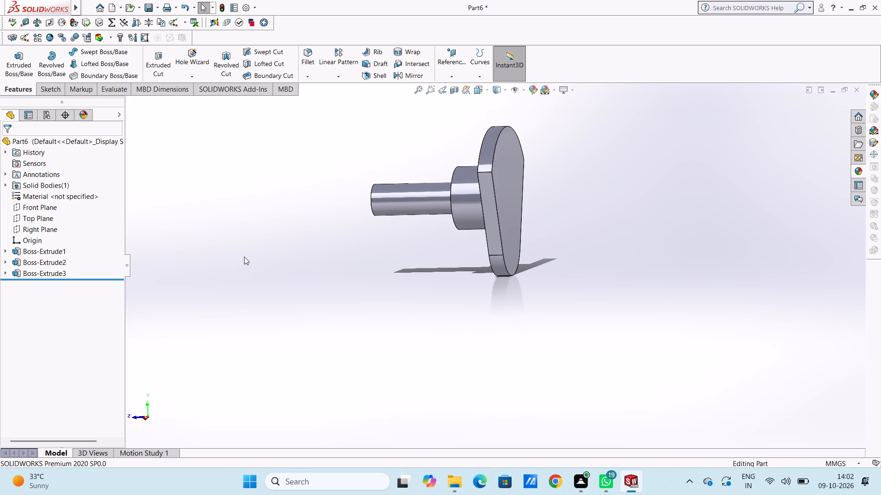
pyautogui.scroll(1, 244, 257)
pyautogui.moveTo(244, 257); pyautogui.dragTo(302, 281, button='middle')
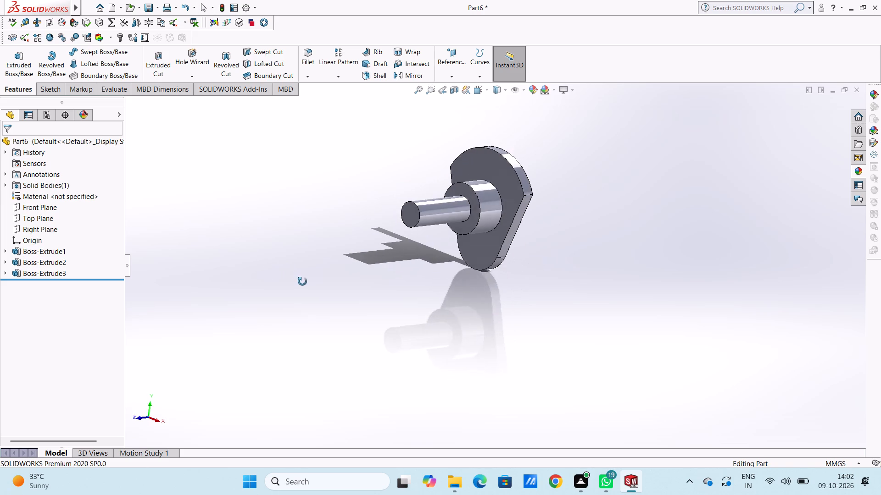
pyautogui.moveTo(302, 281); pyautogui.dragTo(253, 246, button='middle')
pyautogui.moveTo(289, 262); pyautogui.dragTo(305, 295, button='middle')
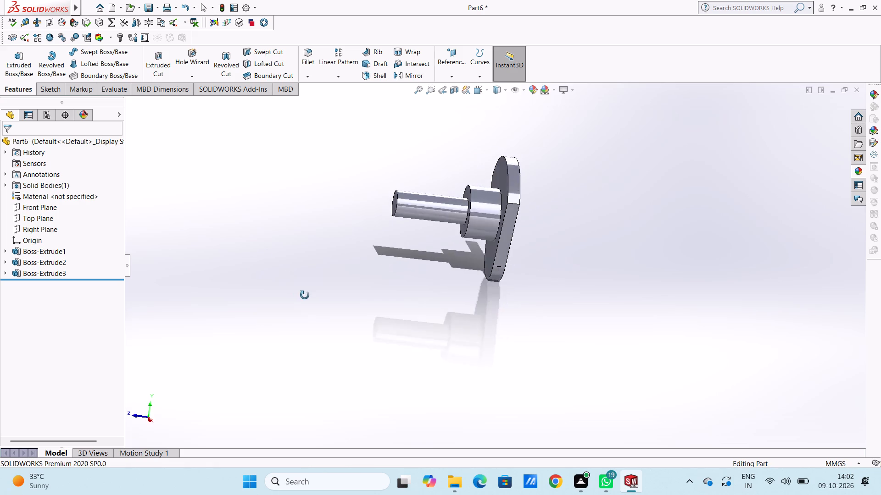
pyautogui.moveTo(305, 295); pyautogui.dragTo(244, 265, button='middle')
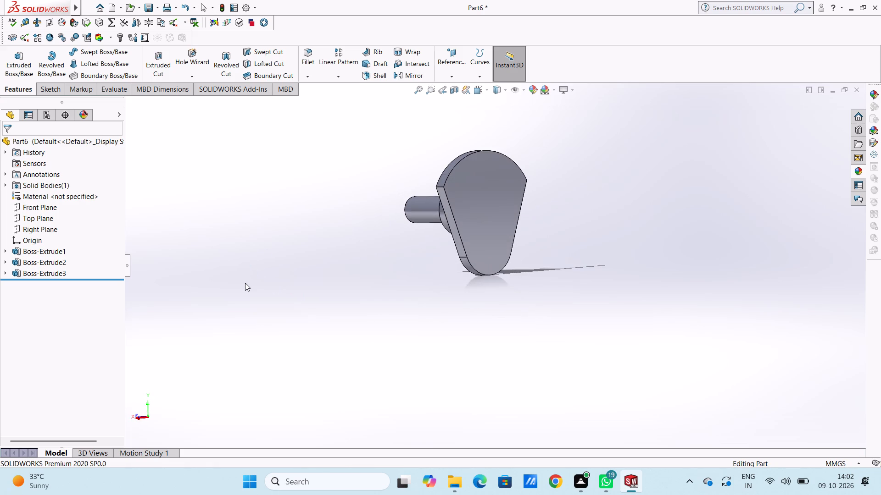
pyautogui.hotkey('ctrl', '2')
pyautogui.scroll(2, 245, 283)
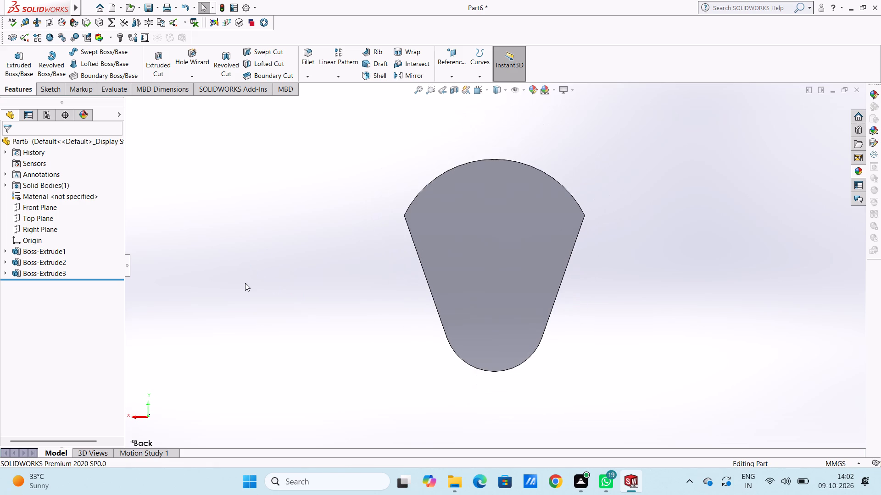
pyautogui.scroll(2, 245, 283)
pyautogui.click(501, 296)
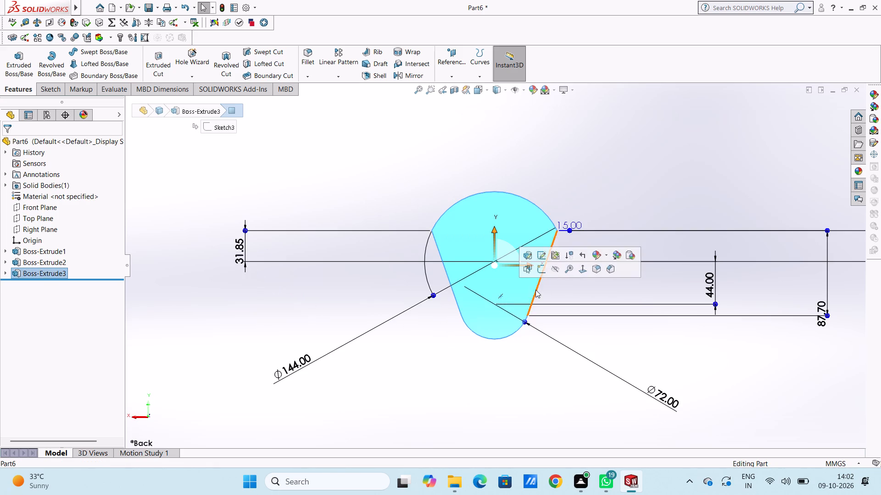
pyautogui.click(540, 272)
pyautogui.click(343, 301)
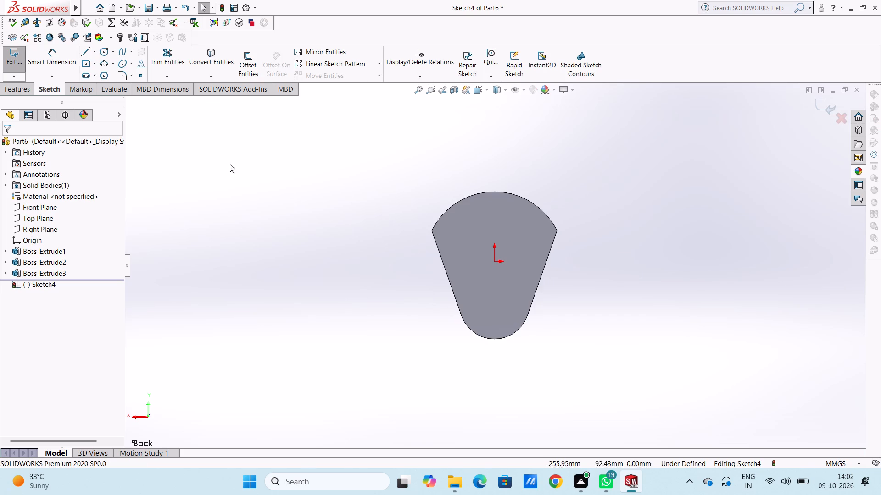
# Sketch a circle with a radius of about 25.7 mm, centred on the plate's lower rounded end.
pyautogui.click(100, 52)
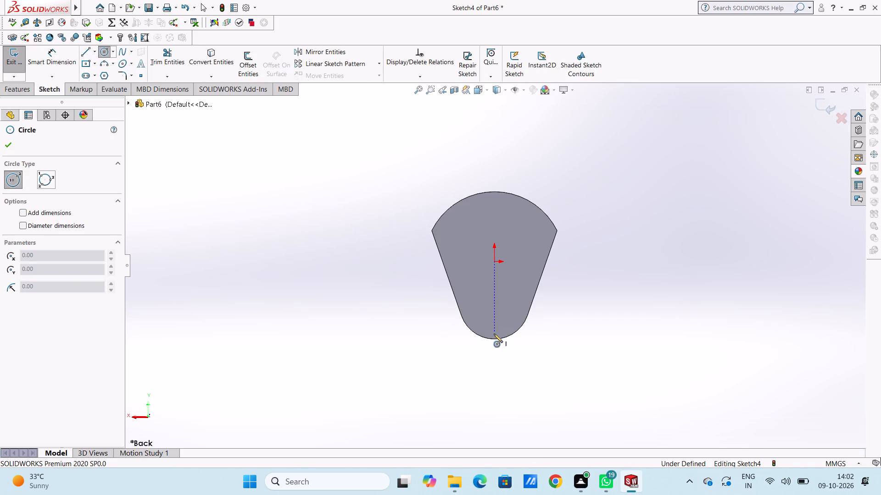
pyautogui.click(493, 302)
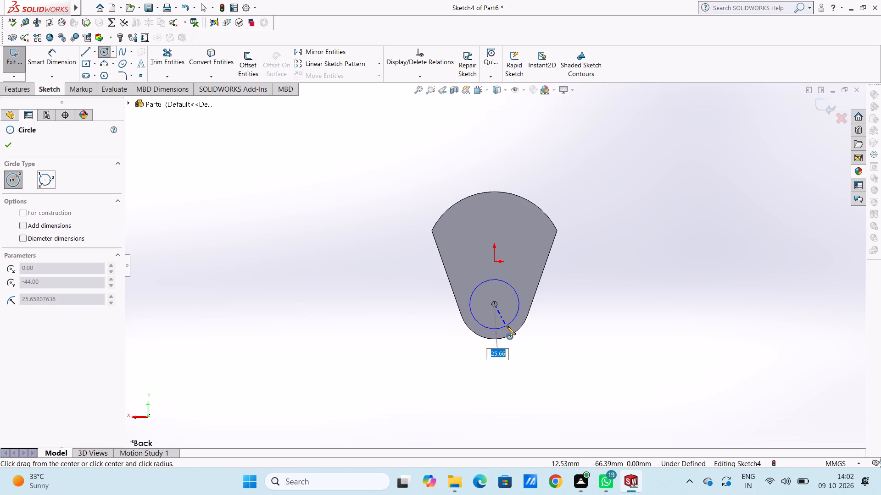
pyautogui.click(507, 326)
pyautogui.click(12, 147)
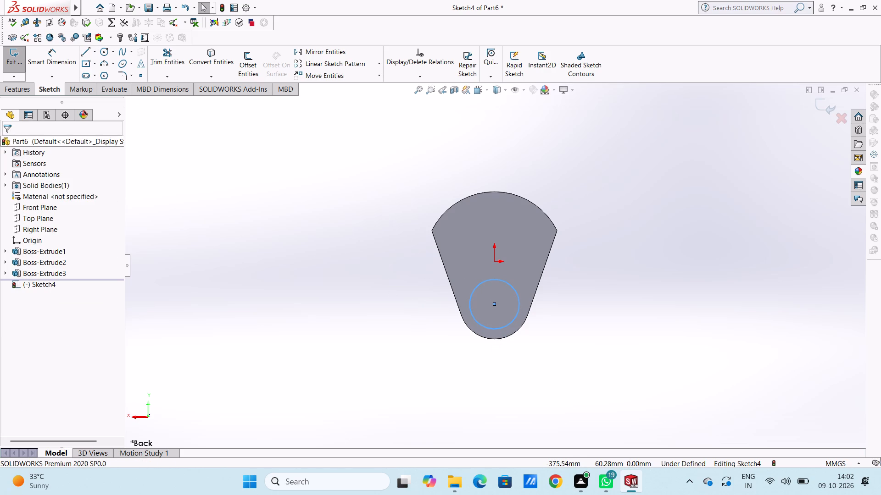
# Dimension the diameter of the circle at the plate's lower rounded end to 64 mm.
pyautogui.click(61, 61)
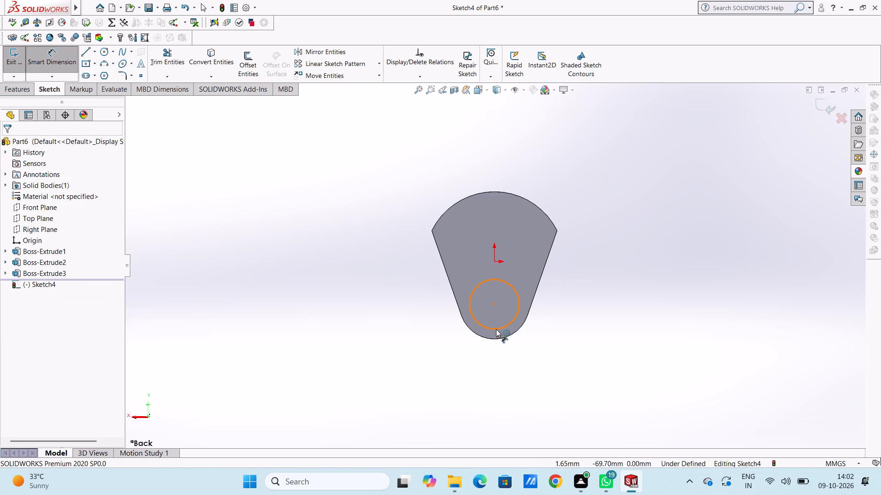
pyautogui.click(496, 329)
pyautogui.click(311, 374)
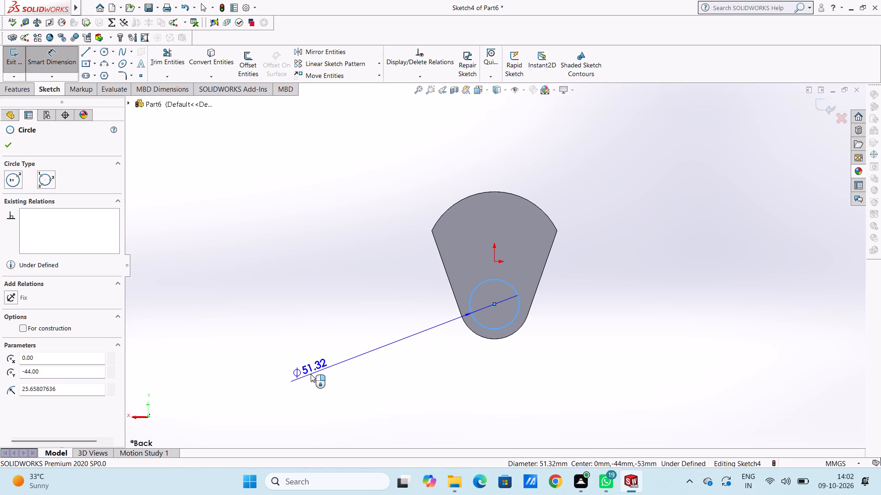
pyautogui.write('64')
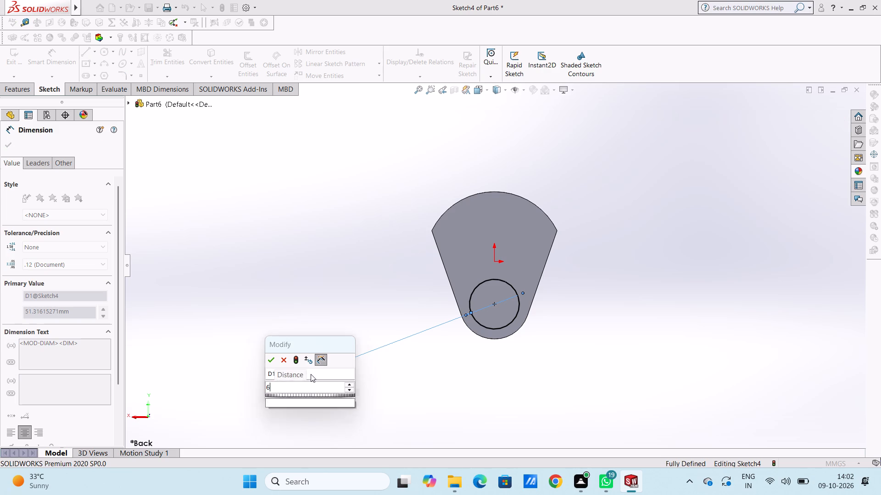
pyautogui.press('Return')
pyautogui.click(310, 319)
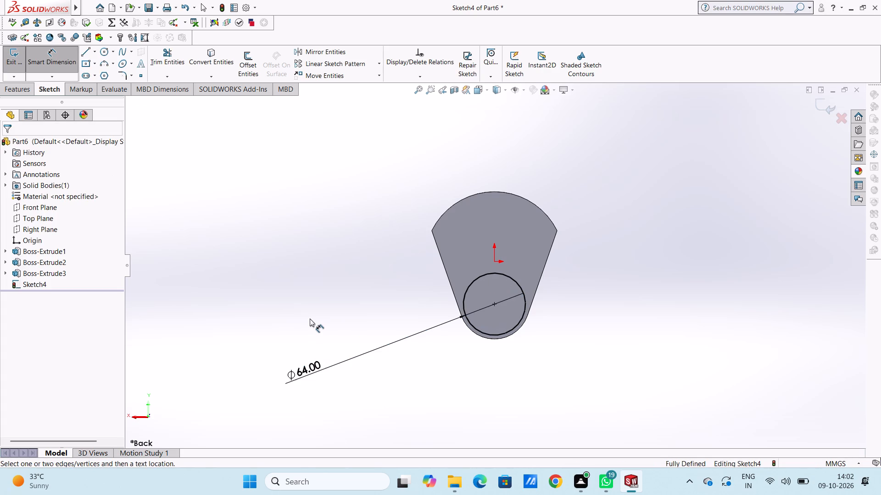
# Extrude the 64 mm circle 36 mm as a blind boss outward from the plate's back face, merged with the body.
pyautogui.moveTo(310, 318); pyautogui.dragTo(378, 324, button='middle')
pyautogui.scroll(2, 377, 325)
pyautogui.moveTo(382, 335); pyautogui.dragTo(417, 340, button='middle')
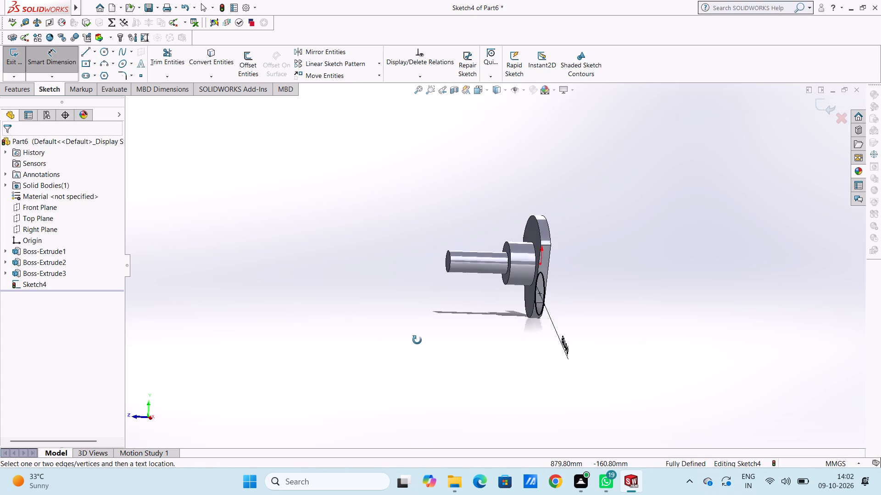
pyautogui.moveTo(417, 340); pyautogui.dragTo(375, 335, button='middle')
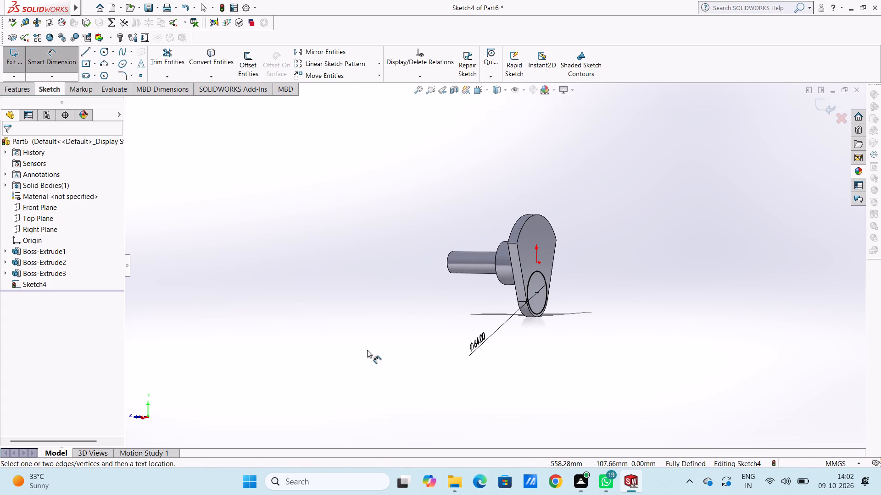
pyautogui.click(53, 66)
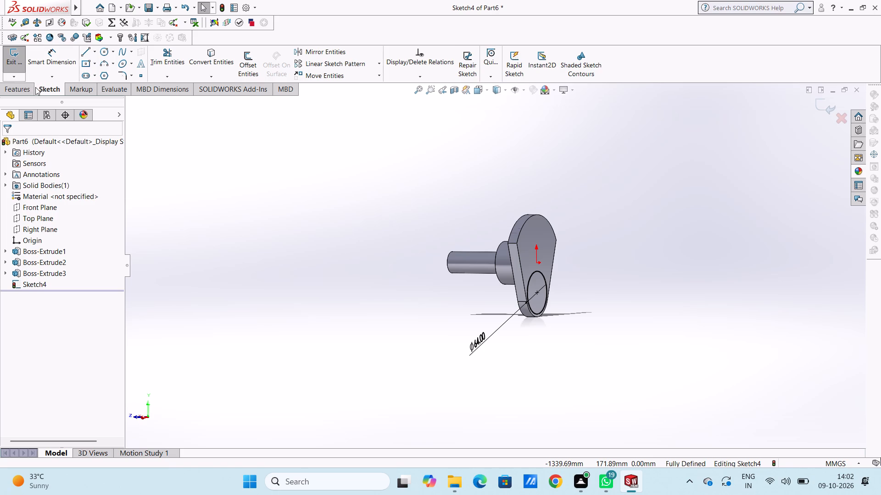
pyautogui.click(11, 90)
pyautogui.click(22, 63)
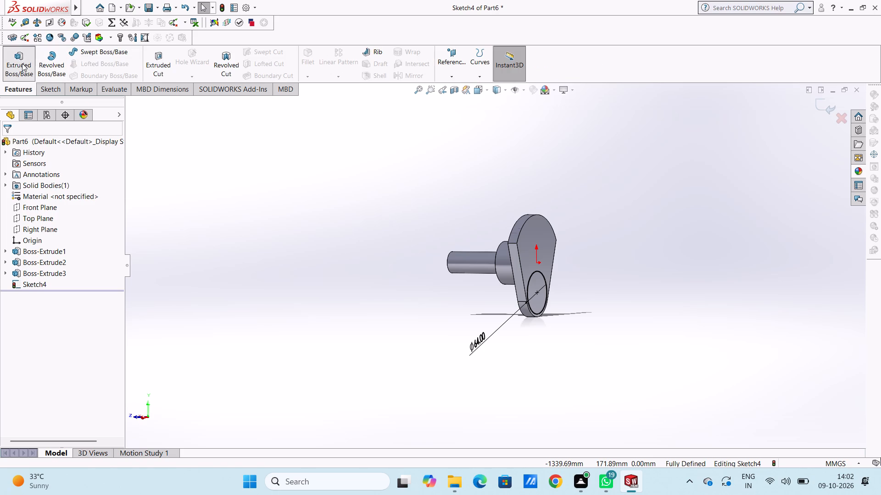
pyautogui.write('36')
pyautogui.press('Return')
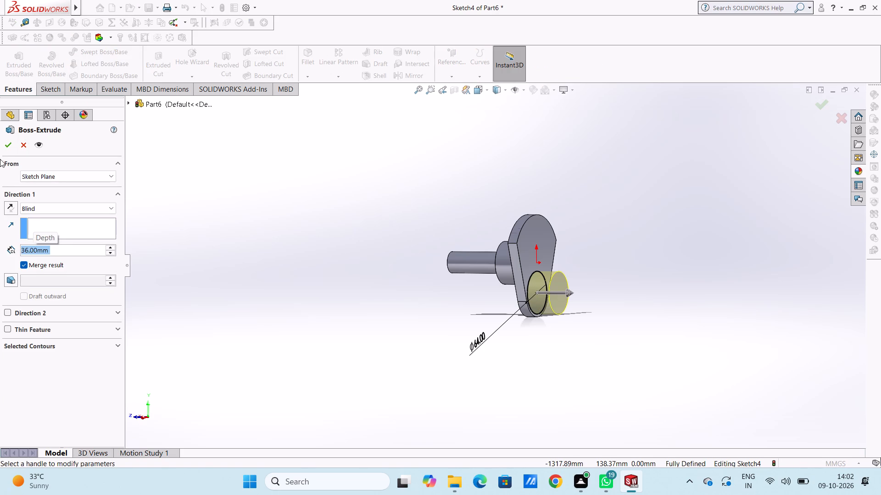
pyautogui.click(6, 143)
pyautogui.click(258, 220)
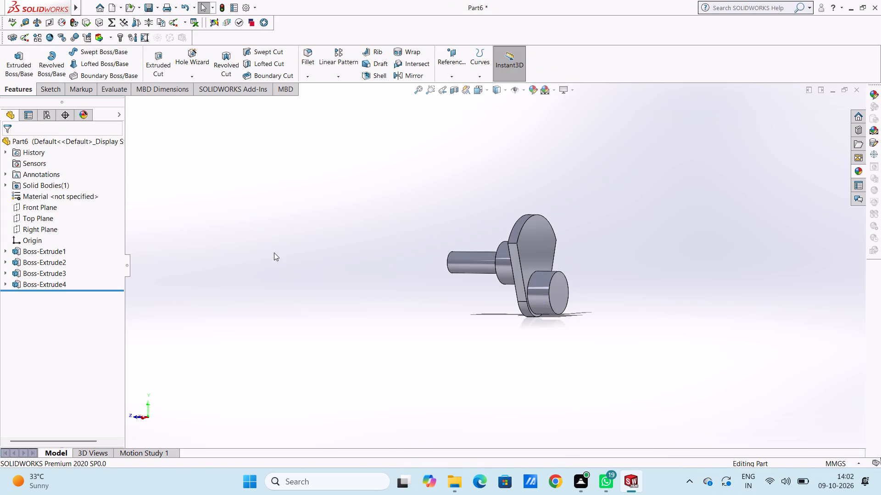
# Extrude the existing tapered plate profile, Sketch3, as a 15 mm blind boss starting from the 36 mm pin's end face, merged with the body.
pyautogui.moveTo(274, 255); pyautogui.dragTo(298, 285, button='middle')
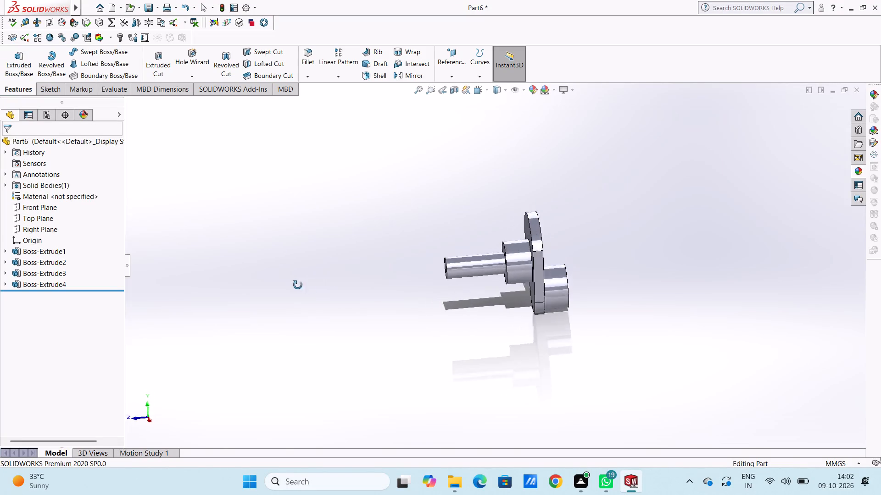
pyautogui.moveTo(298, 285); pyautogui.dragTo(298, 263, button='middle')
pyautogui.scroll(-3, 614, 256)
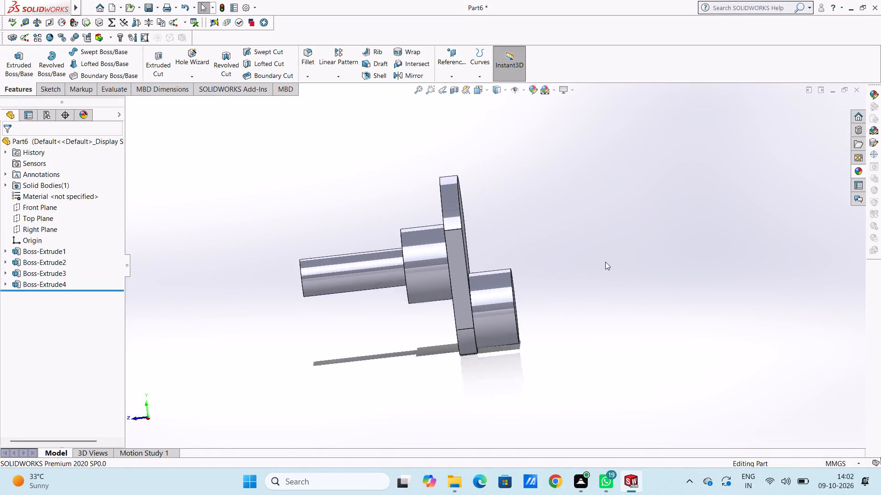
pyautogui.scroll(-1, 605, 262)
pyautogui.moveTo(594, 272); pyautogui.dragTo(581, 293, button='middle')
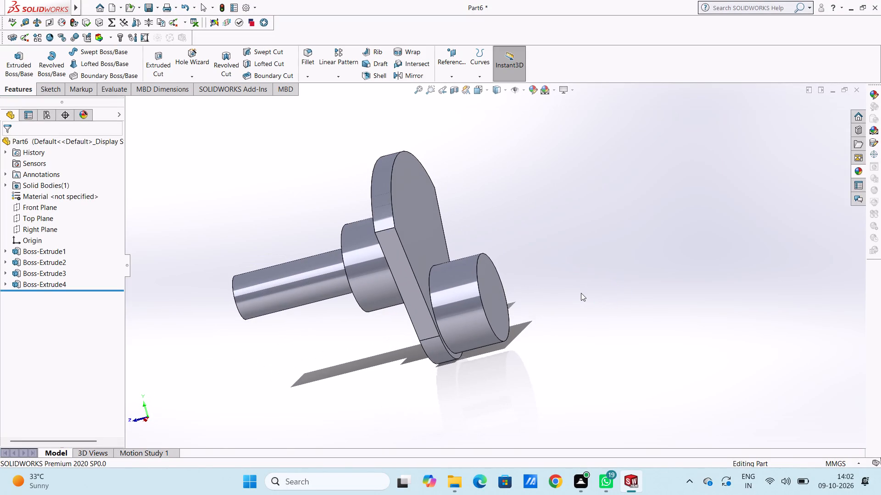
pyautogui.scroll(2, 581, 293)
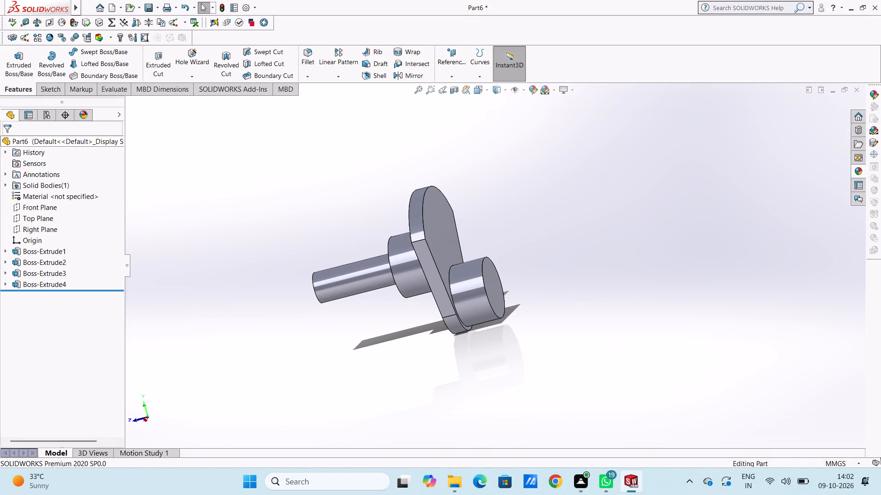
pyautogui.click(18, 60)
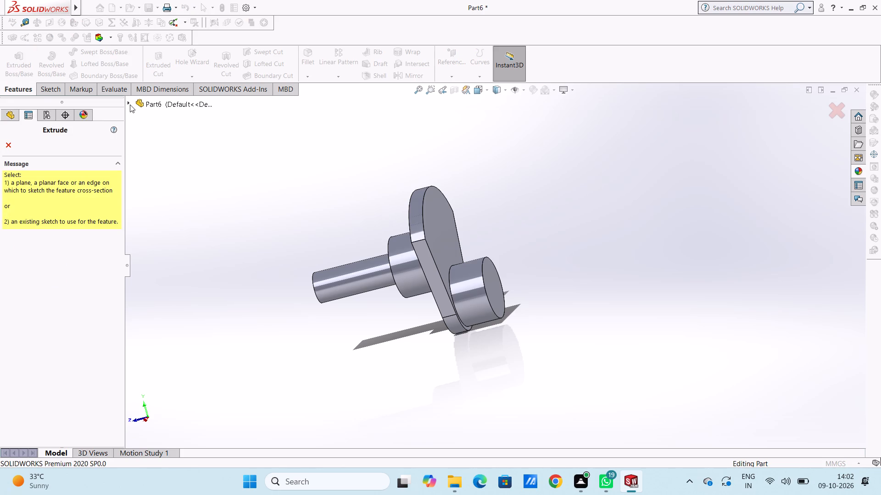
pyautogui.click(127, 101)
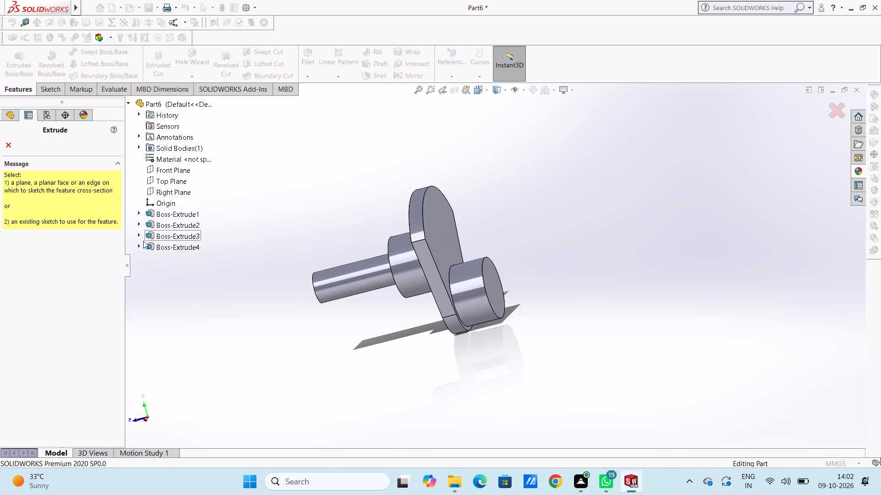
pyautogui.click(139, 236)
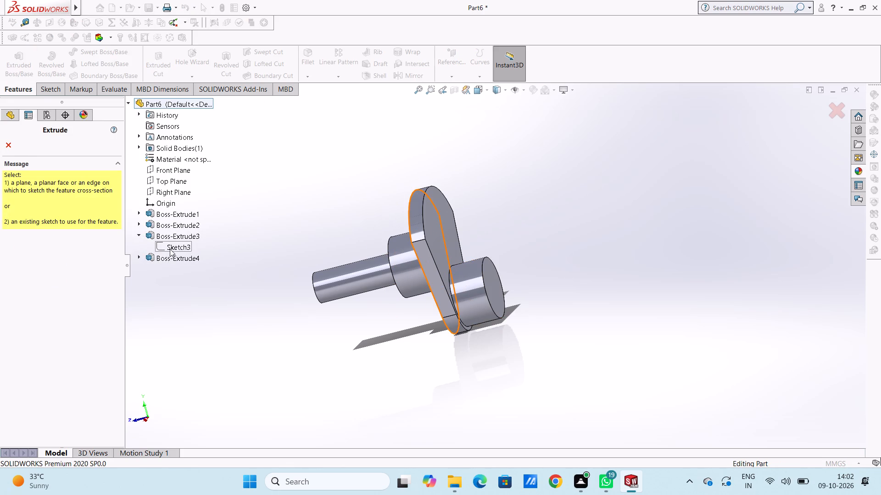
pyautogui.click(170, 248)
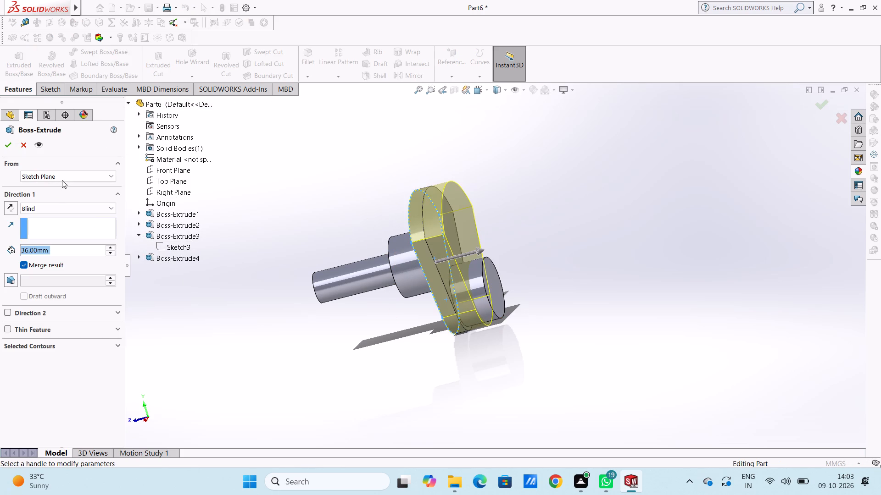
pyautogui.click(65, 176)
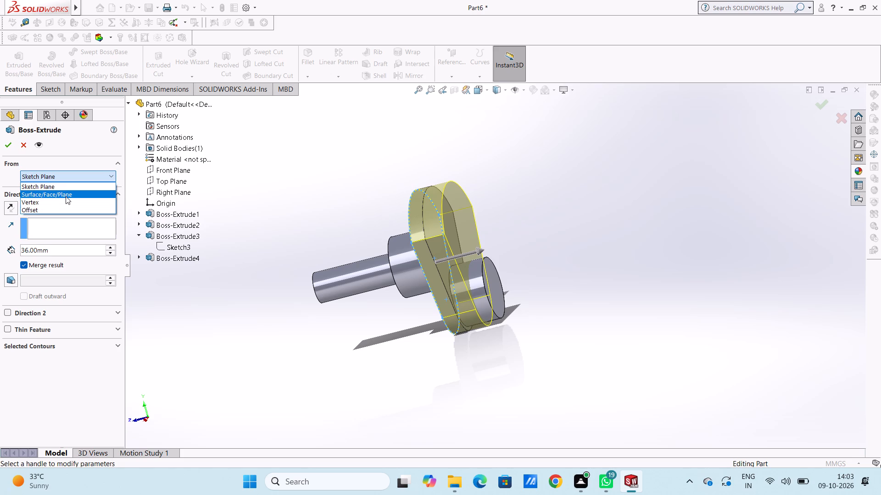
pyautogui.click(66, 196)
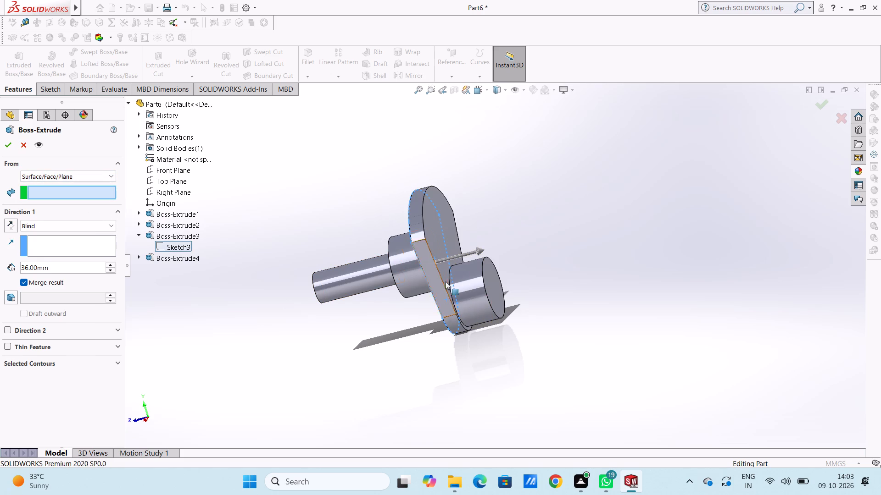
pyautogui.click(496, 279)
pyautogui.moveTo(316, 330); pyautogui.dragTo(329, 327, button='middle')
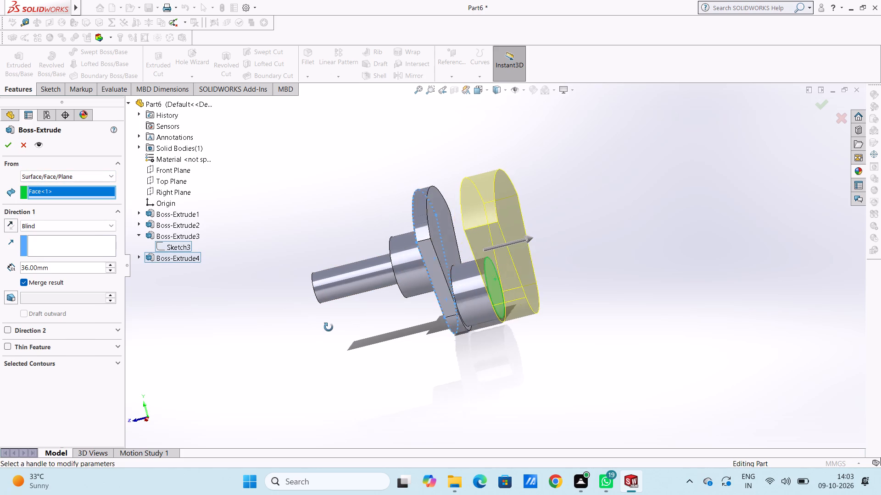
pyautogui.moveTo(329, 327); pyautogui.dragTo(339, 324, button='middle')
pyautogui.doubleClick(61, 269)
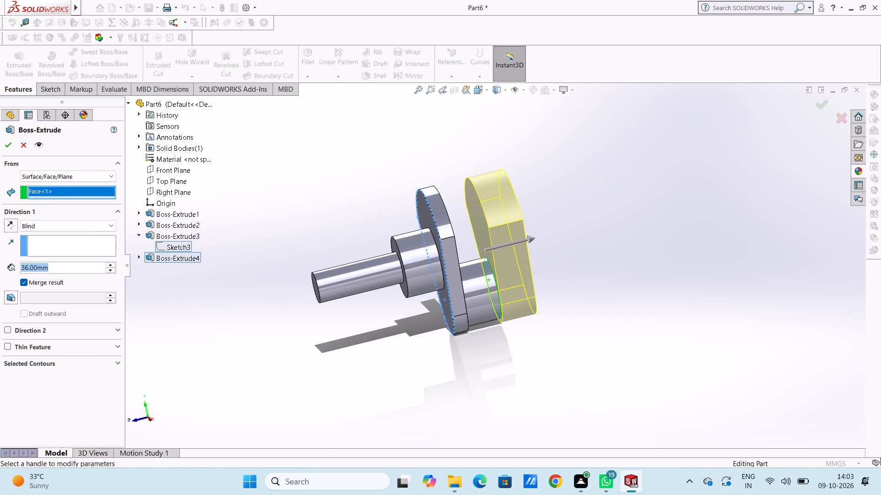
pyautogui.write('15')
pyautogui.press('Return')
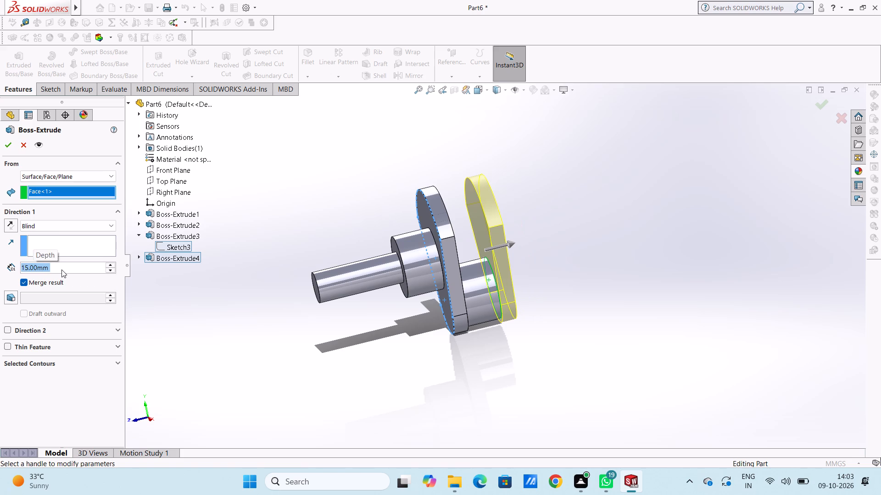
pyautogui.click(11, 144)
pyautogui.click(301, 173)
# Examine the two parallel tapered plates and the pin between them from several angles.
pyautogui.moveTo(302, 213); pyautogui.dragTo(336, 203, button='middle')
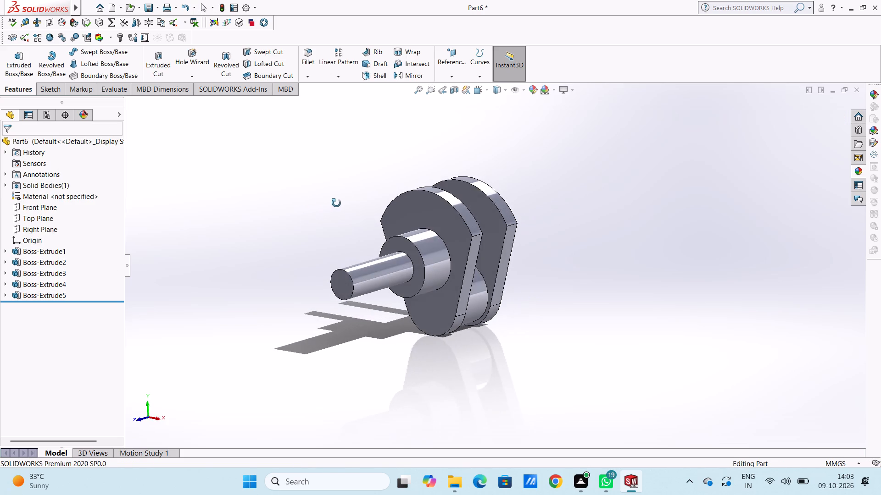
pyautogui.moveTo(336, 203); pyautogui.dragTo(305, 187, button='middle')
pyautogui.moveTo(265, 279); pyautogui.dragTo(252, 272, button='middle')
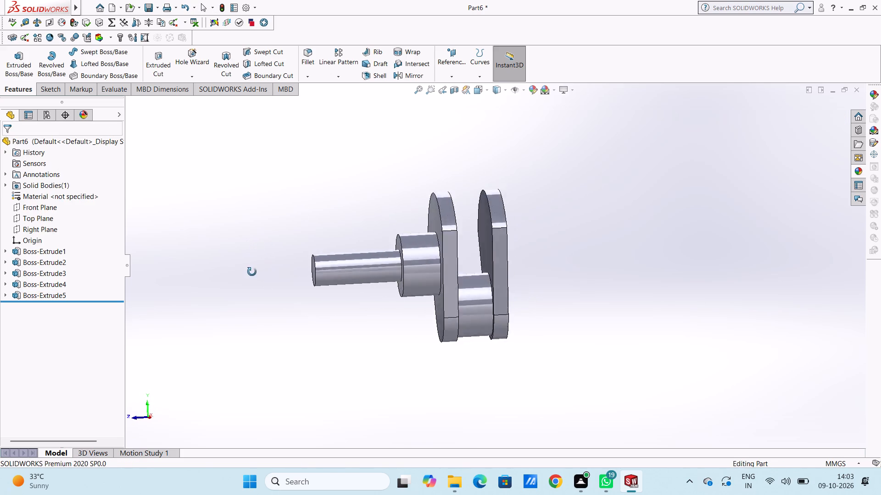
pyautogui.moveTo(252, 272); pyautogui.dragTo(249, 283, button='middle')
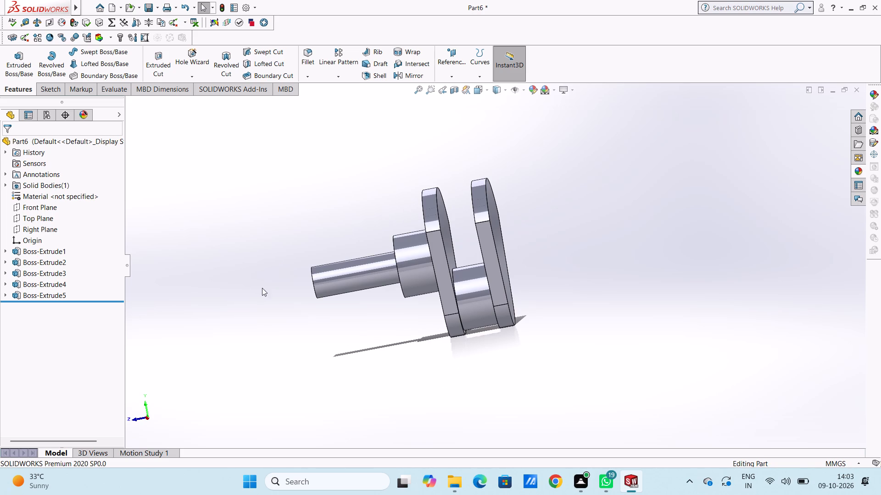
pyautogui.middleClick(303, 211)
pyautogui.moveTo(342, 244); pyautogui.dragTo(359, 225, button='middle')
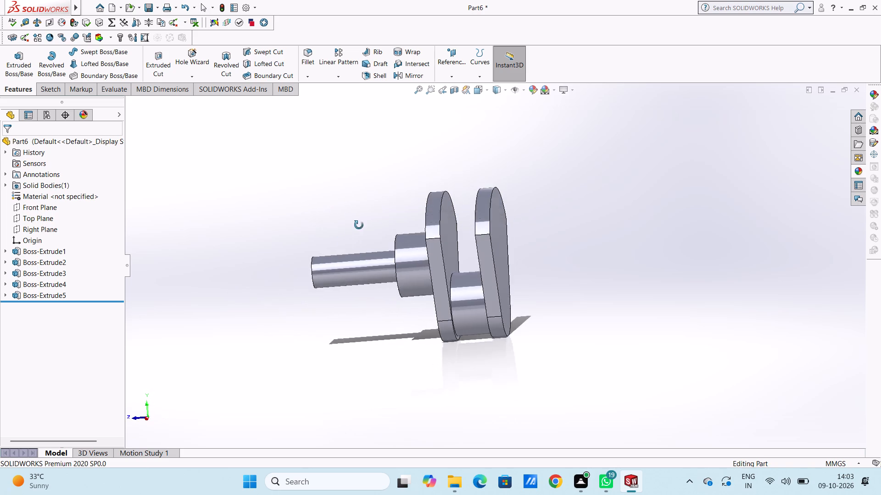
pyautogui.moveTo(359, 225); pyautogui.dragTo(399, 247, button='middle')
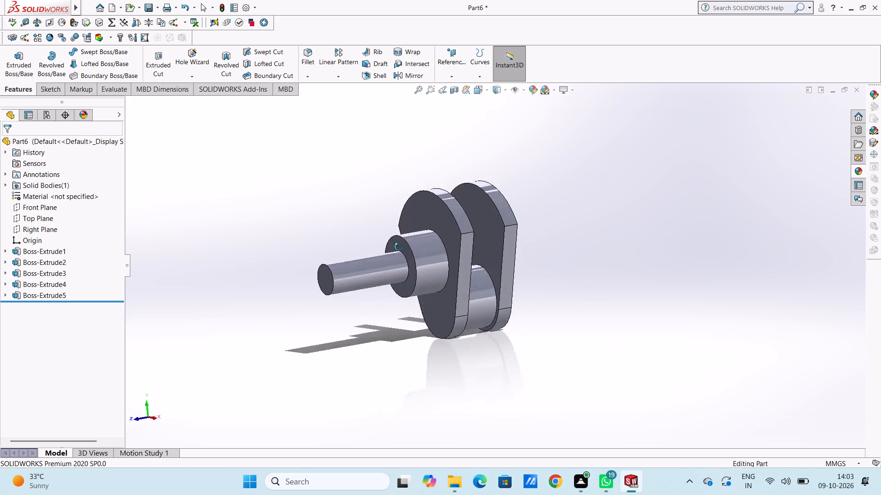
pyautogui.moveTo(399, 247); pyautogui.dragTo(337, 222, button='middle')
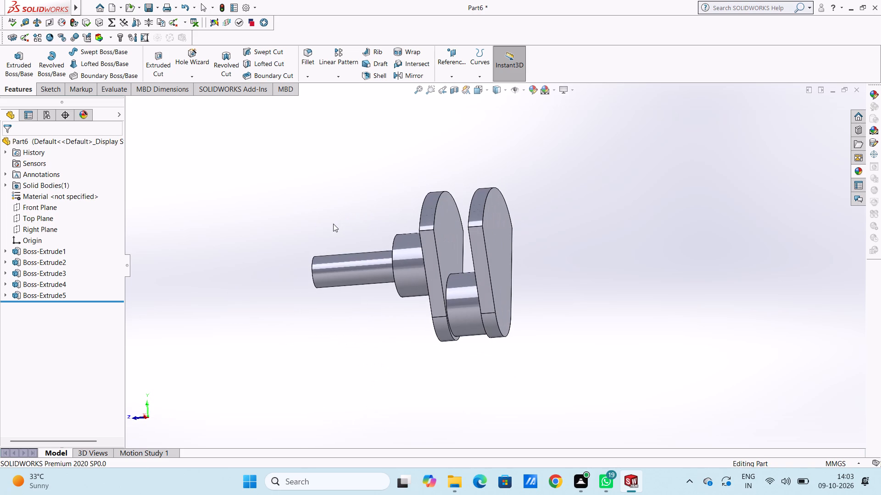
# Start a new sketch on the outer flat back face of the second tapered plate.
pyautogui.hotkey('ctrl', '2')
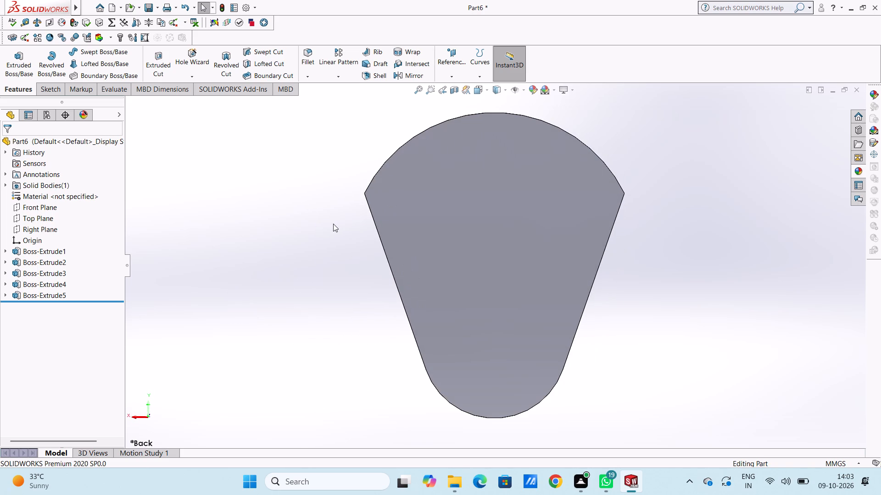
pyautogui.scroll(4, 333, 224)
pyautogui.click(486, 247)
pyautogui.click(528, 223)
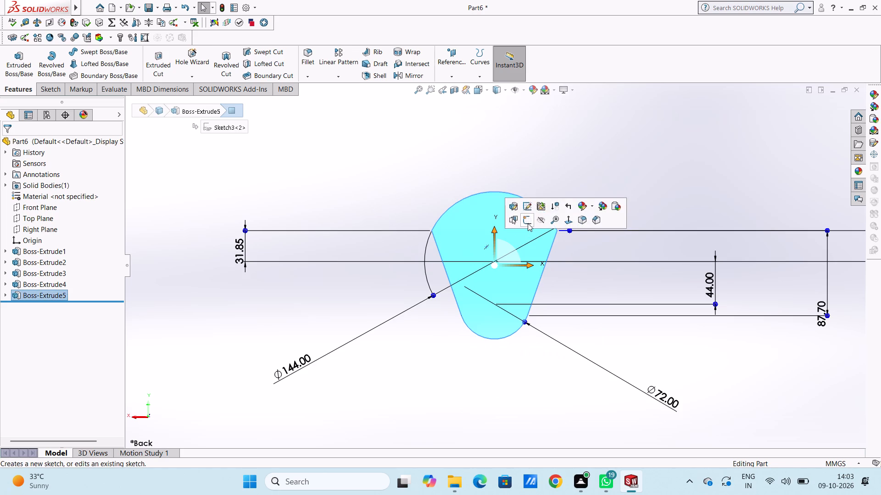
pyautogui.click(399, 203)
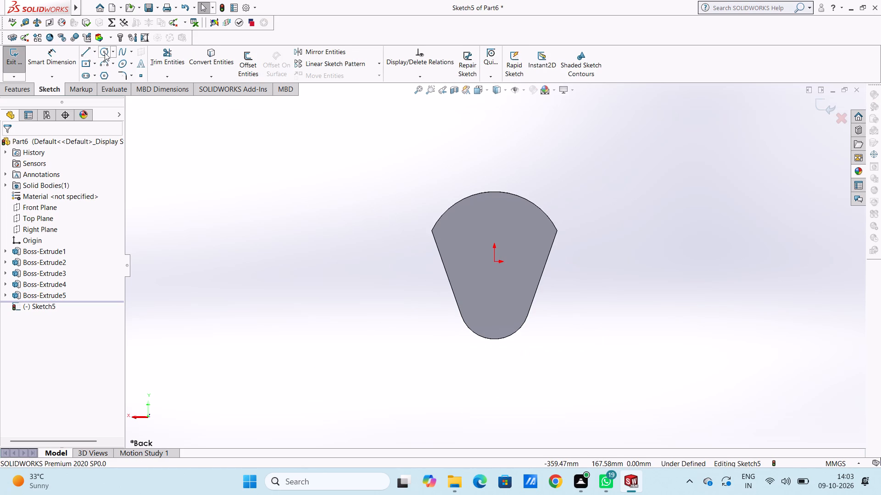
# Sketch a circle with a radius of about 34.1 mm, centred on the origin of the second plate's outer face.
pyautogui.click(105, 52)
pyautogui.click(495, 262)
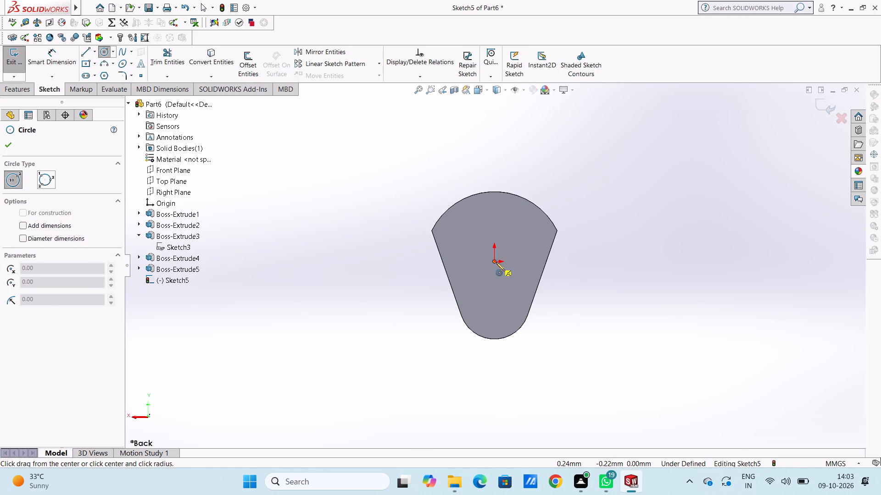
pyautogui.click(519, 239)
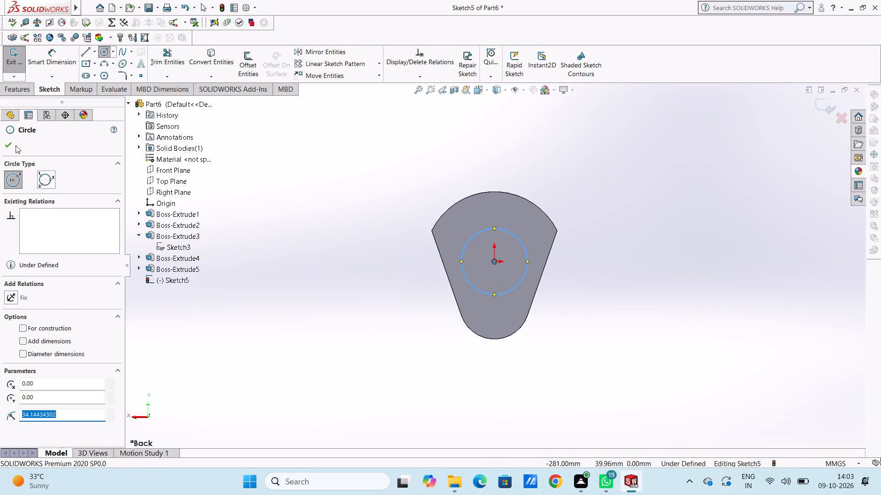
# Dimension the origin-centred circle on the second plate's outer face with a diameter of 64 mm.
pyautogui.click(11, 144)
pyautogui.click(52, 54)
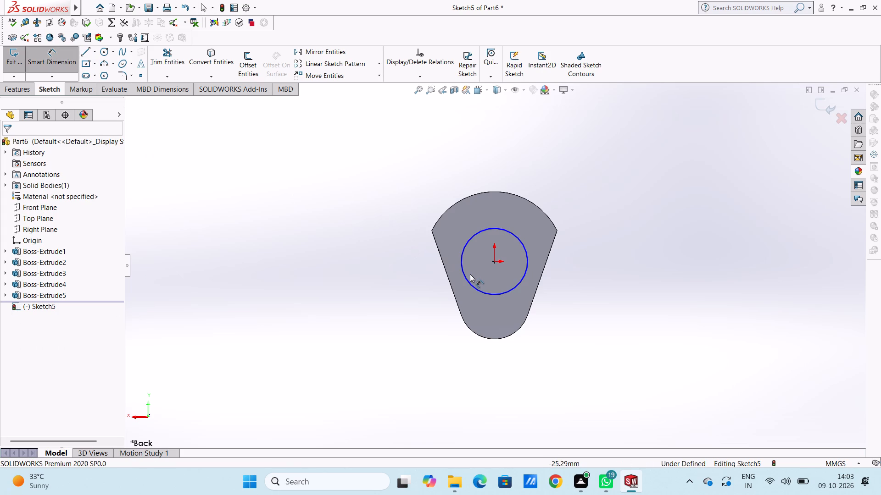
pyautogui.click(463, 275)
pyautogui.click(247, 327)
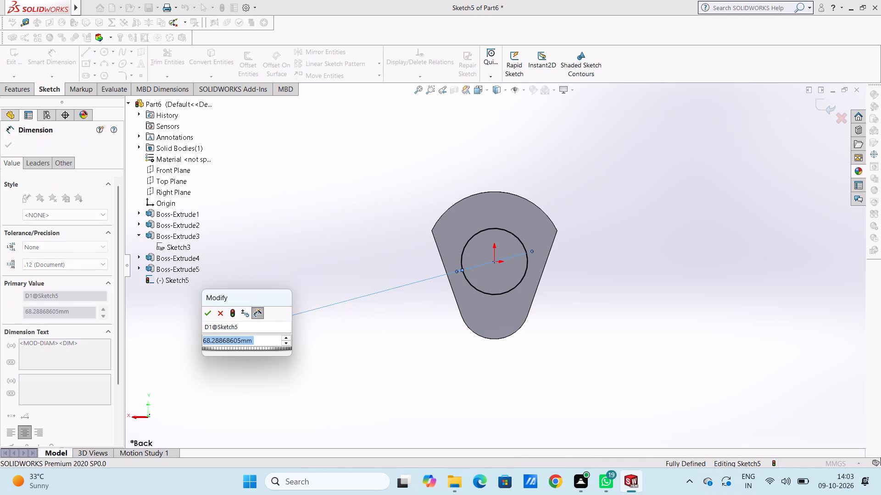
pyautogui.write('64')
pyautogui.press('Return')
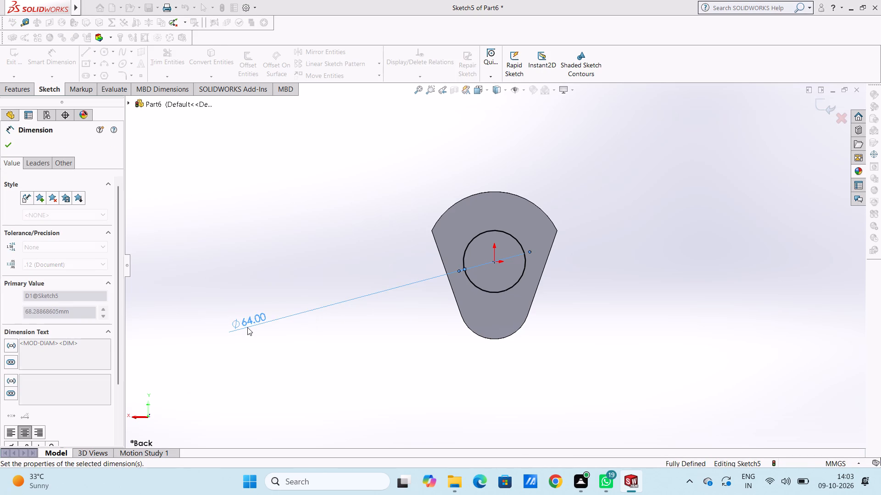
pyautogui.click(281, 201)
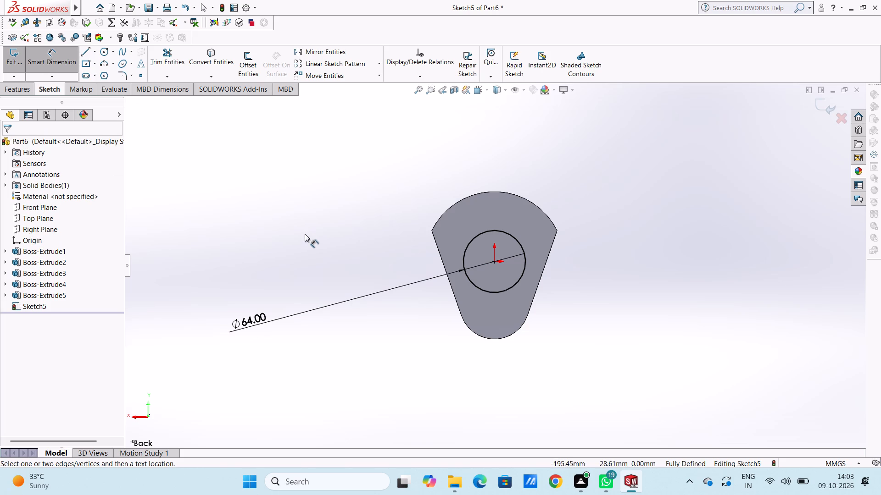
pyautogui.click(51, 65)
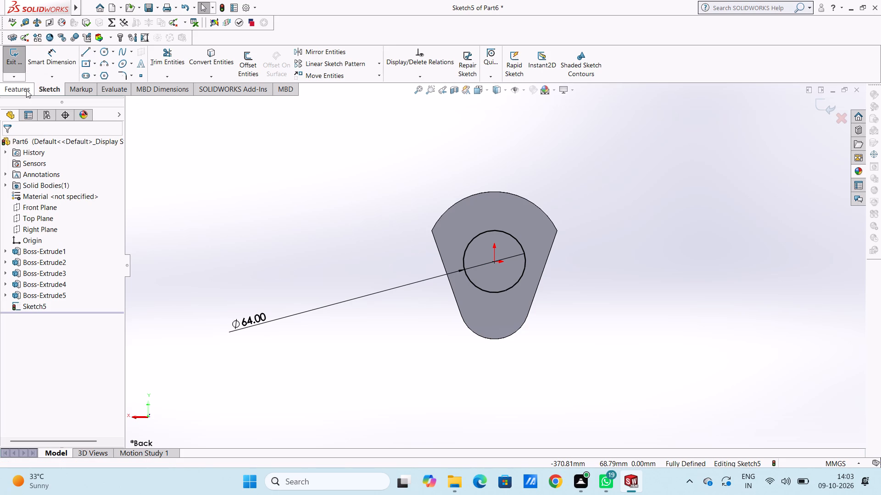
# Extrude the 64 mm circle as a 36 mm blind boss outward from the second plate, merged with the body.
pyautogui.click(26, 89)
pyautogui.click(22, 61)
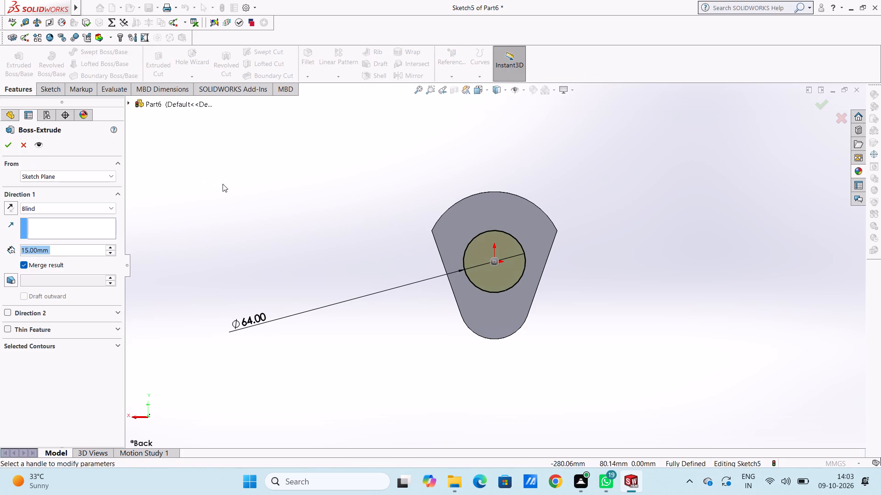
pyautogui.moveTo(237, 193); pyautogui.dragTo(323, 248, button='middle')
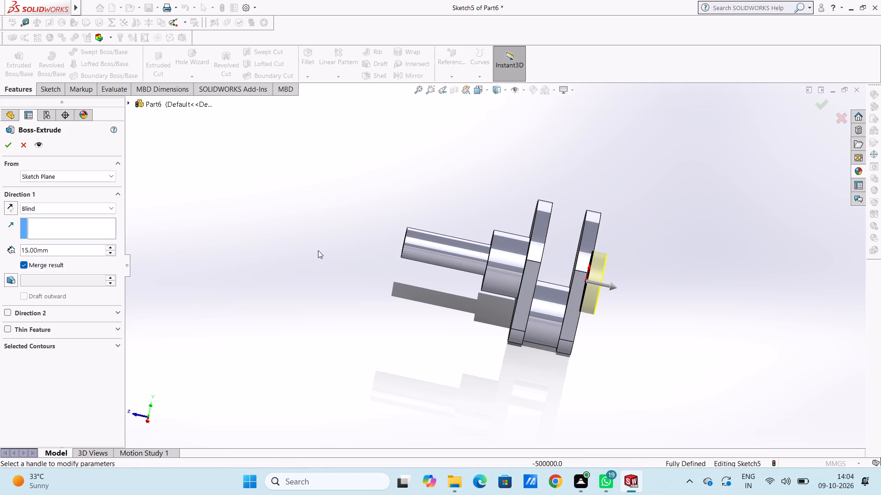
pyautogui.doubleClick(82, 250)
pyautogui.write('36')
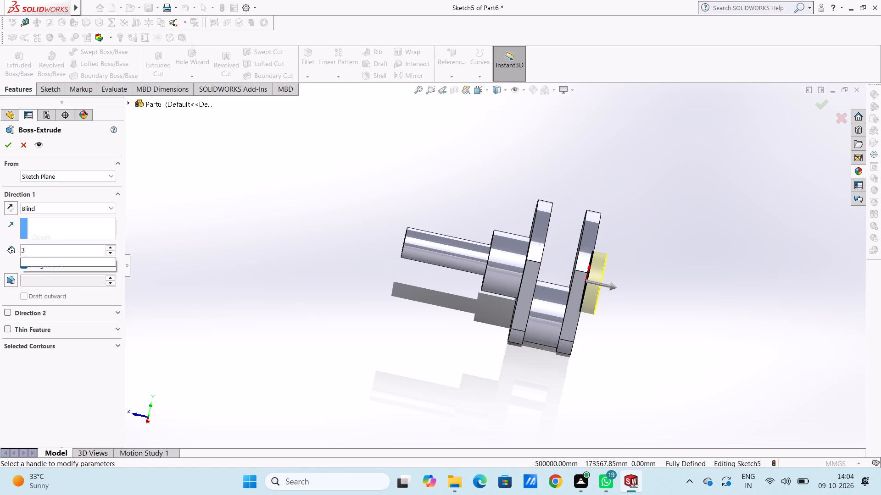
pyautogui.press('Return')
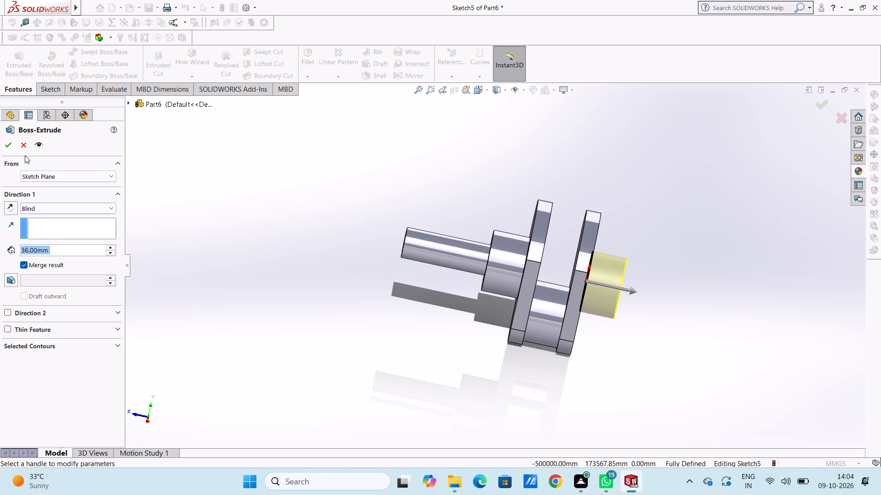
pyautogui.click(6, 146)
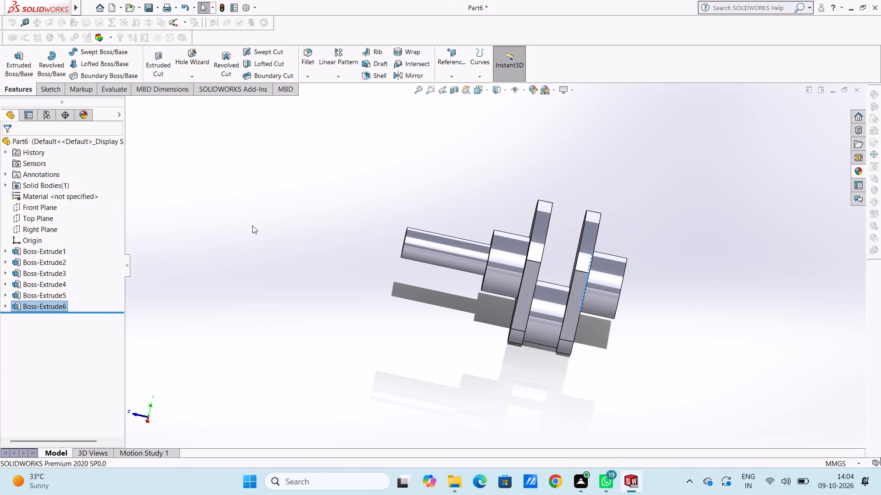
pyautogui.click(252, 225)
# Examine the crankshaft with its new coaxial end boss from several angles.
pyautogui.moveTo(305, 253); pyautogui.dragTo(261, 224, button='middle')
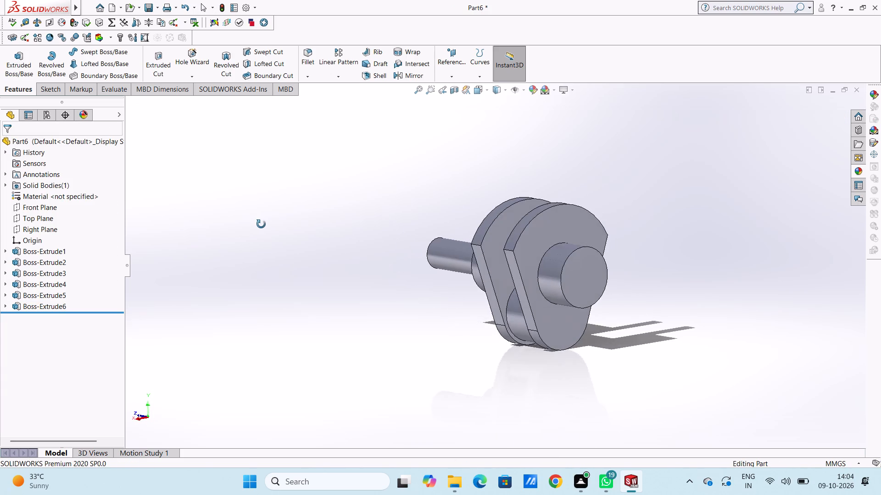
pyautogui.moveTo(261, 224); pyautogui.dragTo(293, 221, button='middle')
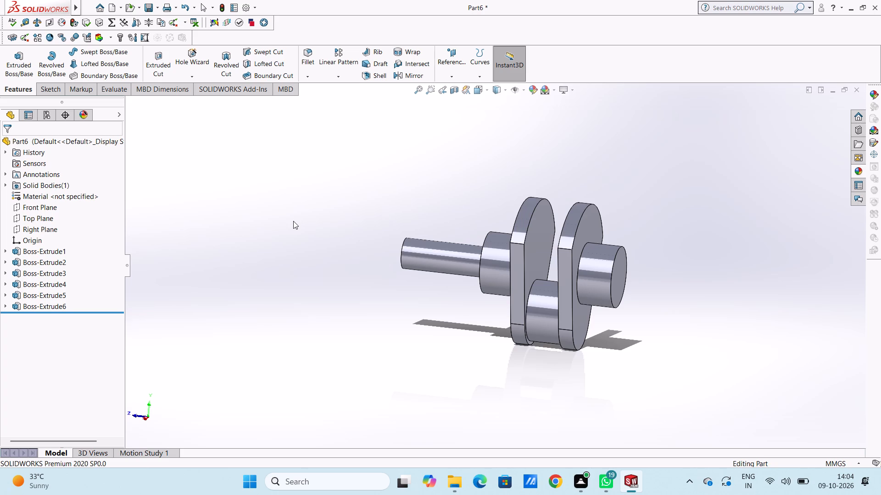
pyautogui.moveTo(360, 221); pyautogui.dragTo(427, 229, button='middle')
pyautogui.scroll(3, 403, 232)
pyautogui.moveTo(393, 234); pyautogui.dragTo(315, 224, button='middle')
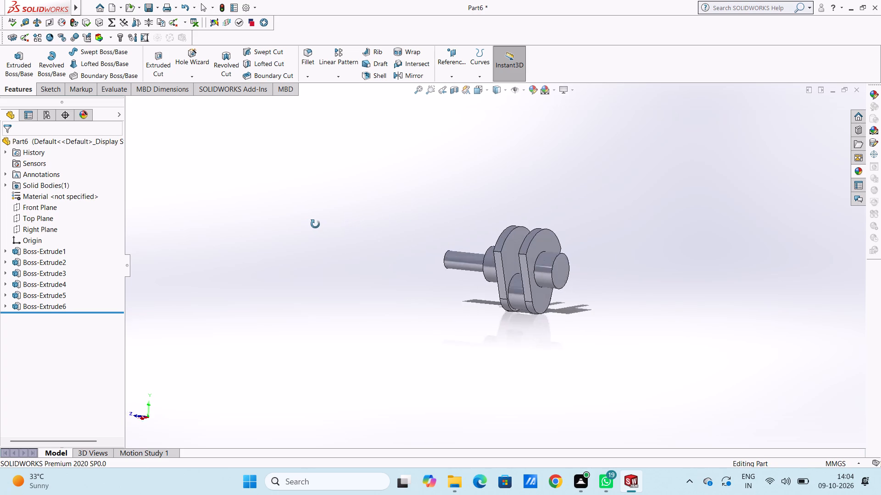
pyautogui.moveTo(315, 224); pyautogui.dragTo(316, 226, button='middle')
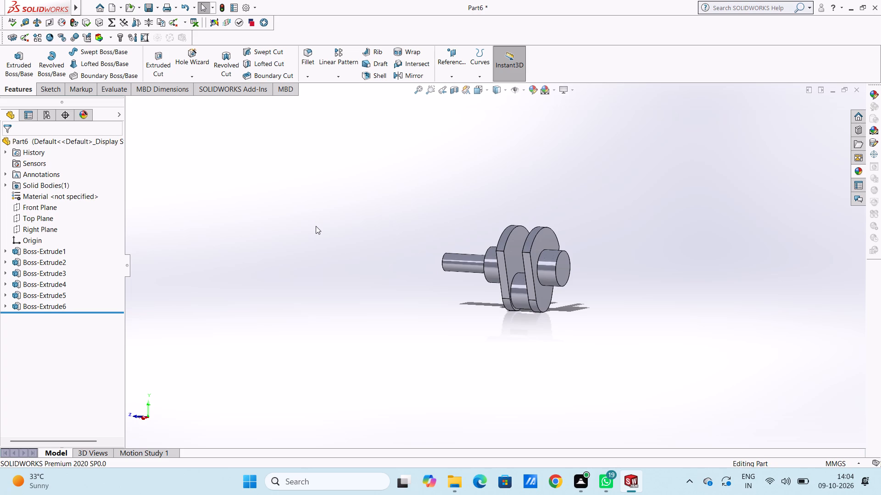
pyautogui.moveTo(395, 221); pyautogui.dragTo(452, 213, button='middle')
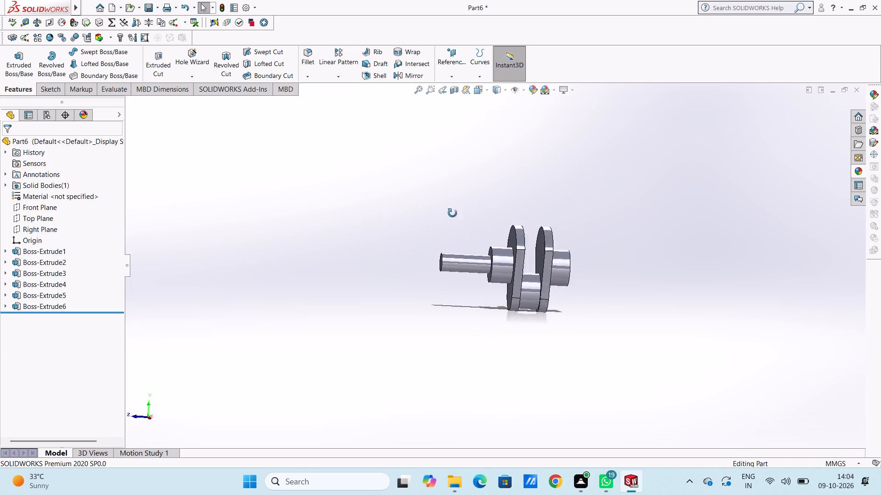
pyautogui.moveTo(452, 213); pyautogui.dragTo(422, 210, button='middle')
# Start a new sketch on the flat end face of the 36 mm long coaxial boss, viewed from the back.
pyautogui.hotkey('ctrl', '2')
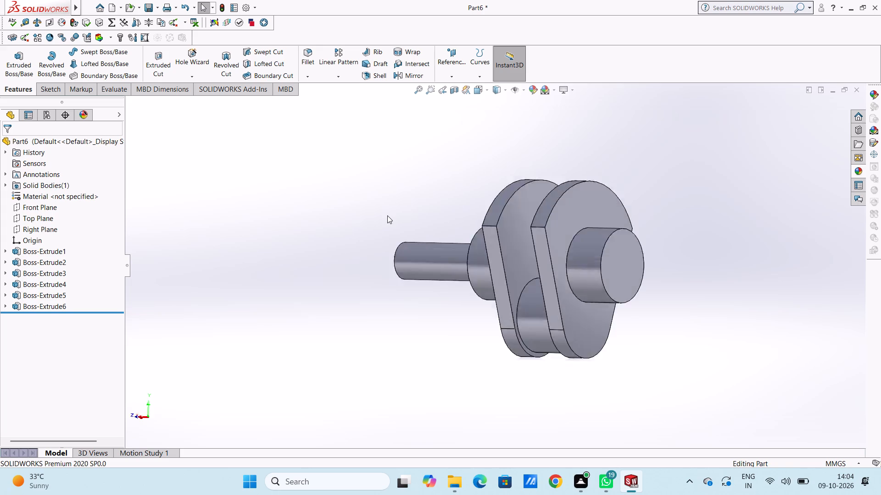
pyautogui.scroll(5, 387, 215)
pyautogui.click(493, 266)
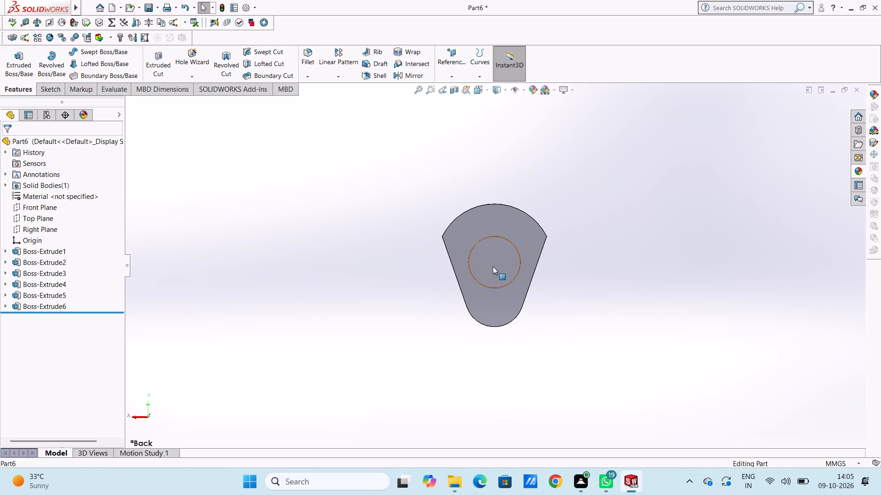
pyautogui.click(532, 243)
pyautogui.click(340, 232)
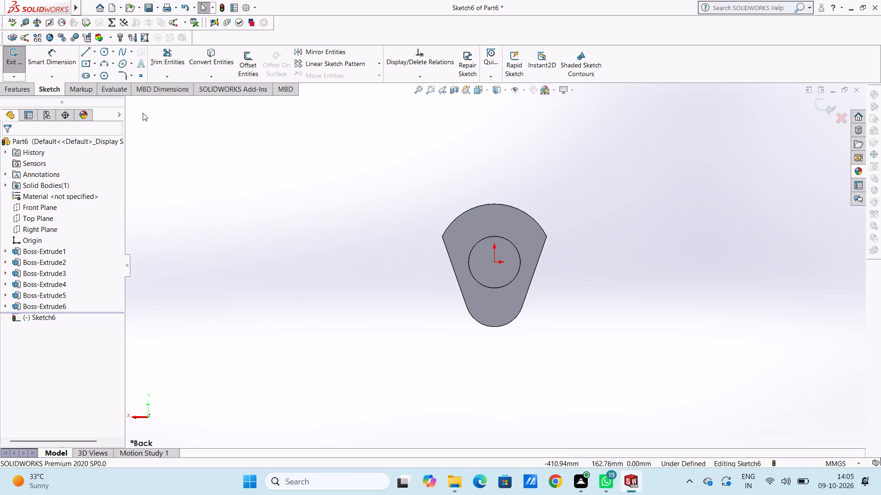
# Sketch a circle with a radius of about 40.2 mm, centred about 60.1 mm directly above the origin.
pyautogui.click(103, 52)
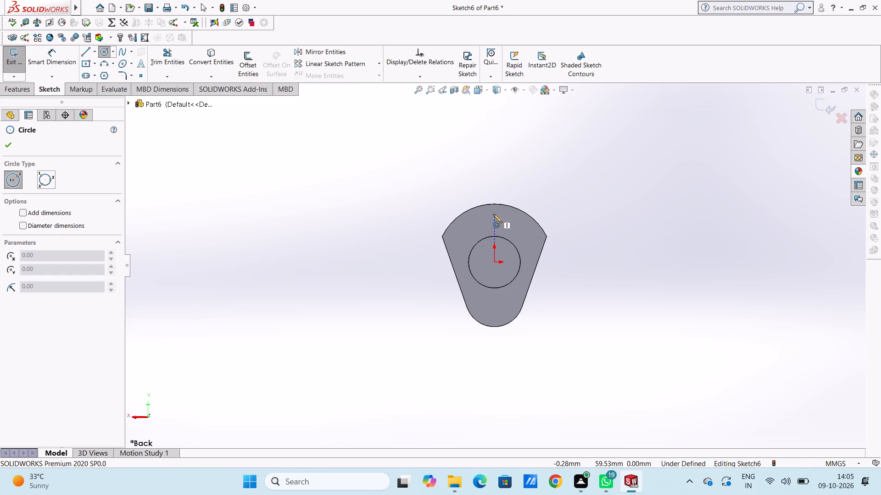
pyautogui.click(493, 214)
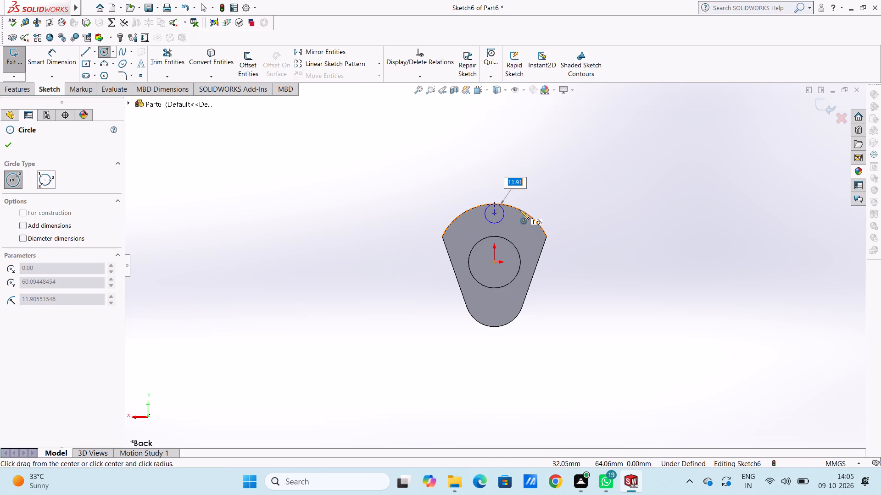
pyautogui.click(526, 207)
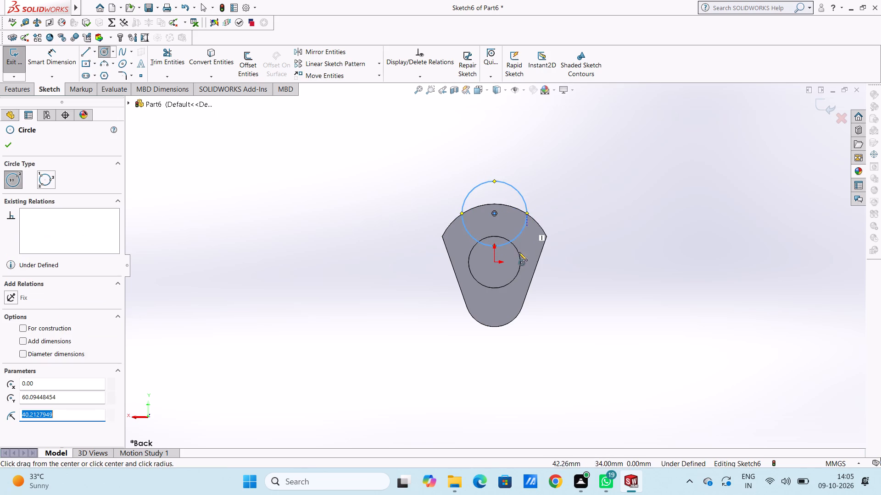
# Sketch a circle of 72 mm radius centred on the origin and dimension its diameter as 144 mm.
pyautogui.click(494, 262)
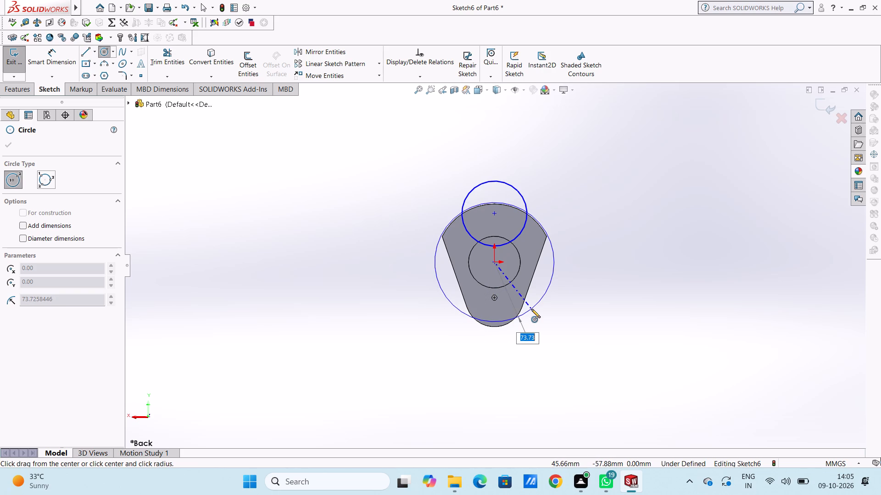
pyautogui.write('72')
pyautogui.press('Return')
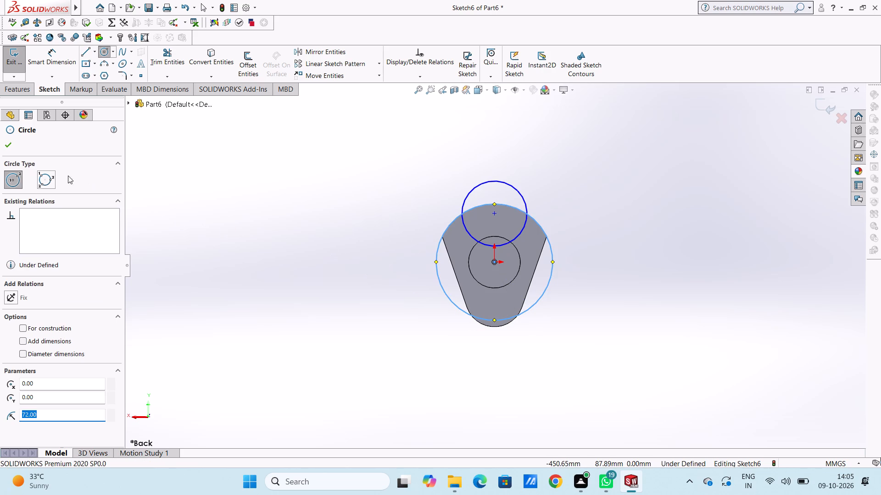
pyautogui.click(11, 143)
pyautogui.click(53, 57)
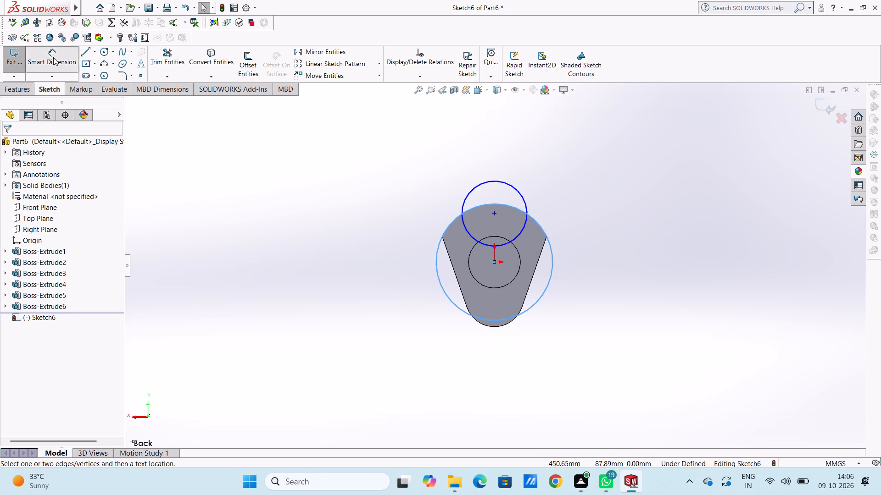
pyautogui.click(457, 308)
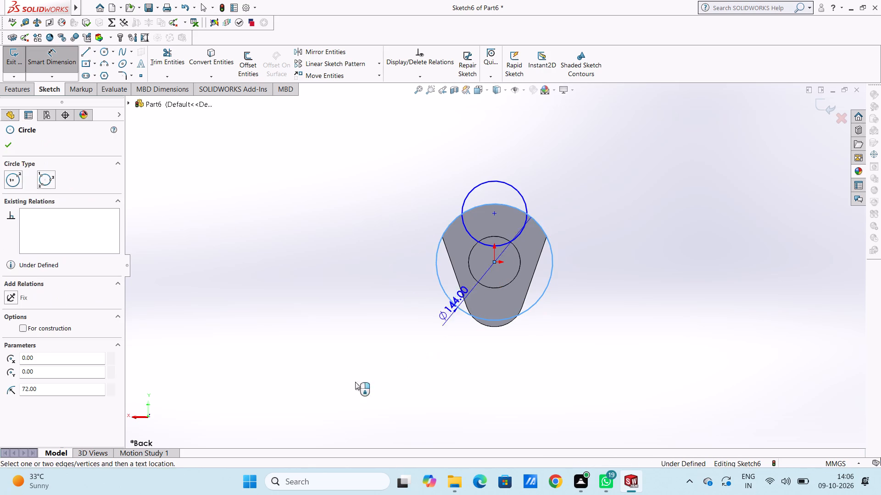
pyautogui.click(288, 391)
pyautogui.click(248, 375)
pyautogui.click(241, 328)
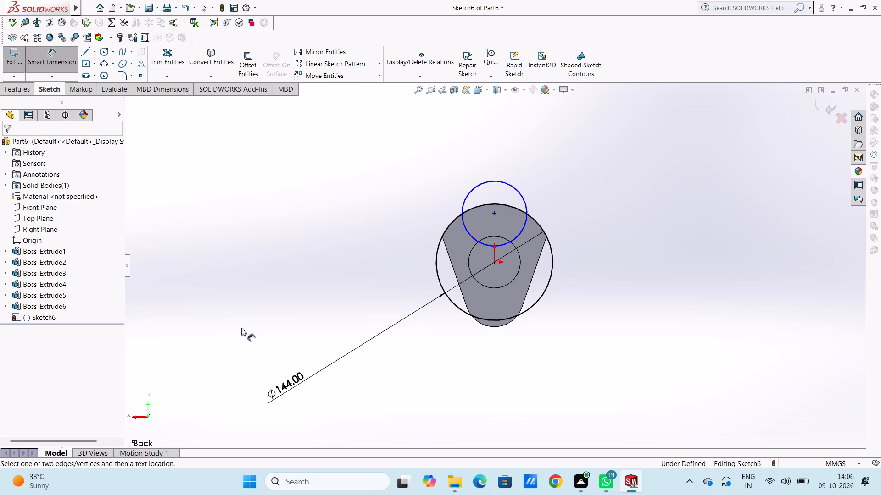
# Set the vertical distance between the origin and the upper circle's centre to 44 mm.
pyautogui.click(495, 260)
pyautogui.click(495, 214)
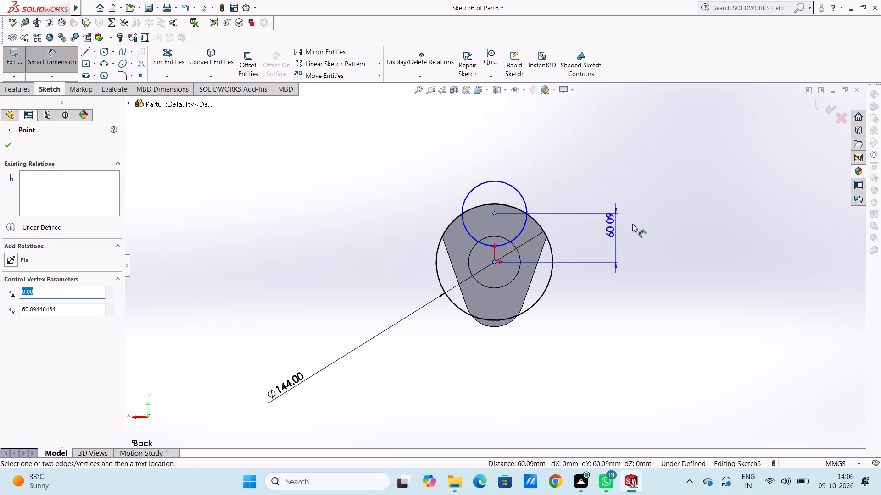
pyautogui.click(646, 224)
pyautogui.write('44')
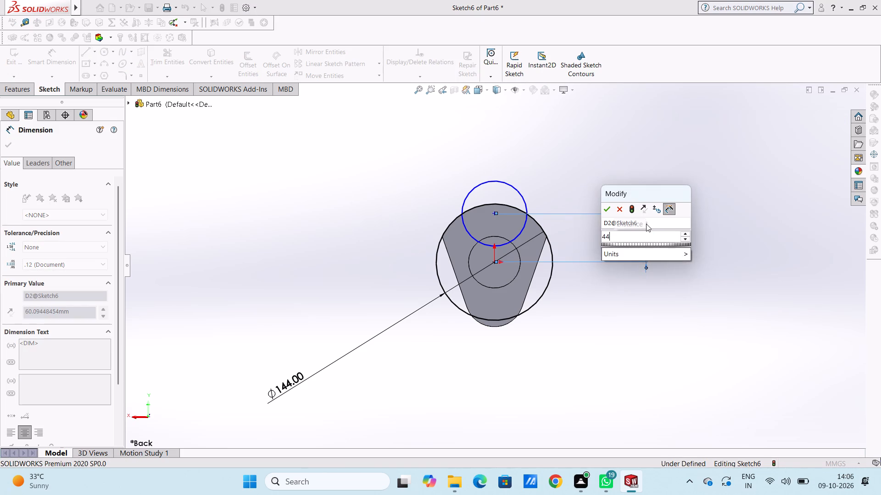
pyautogui.press('Return')
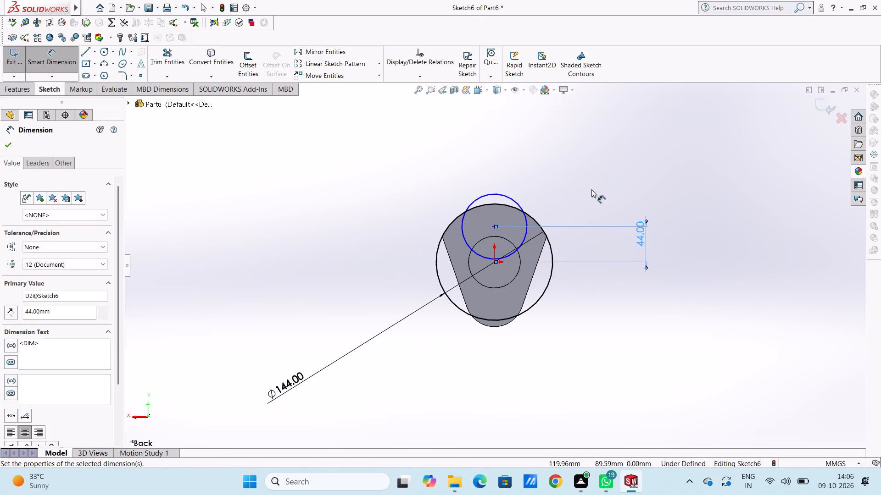
pyautogui.click(591, 189)
# Dimension the upper circle with a diameter of 72 mm.
pyautogui.click(513, 197)
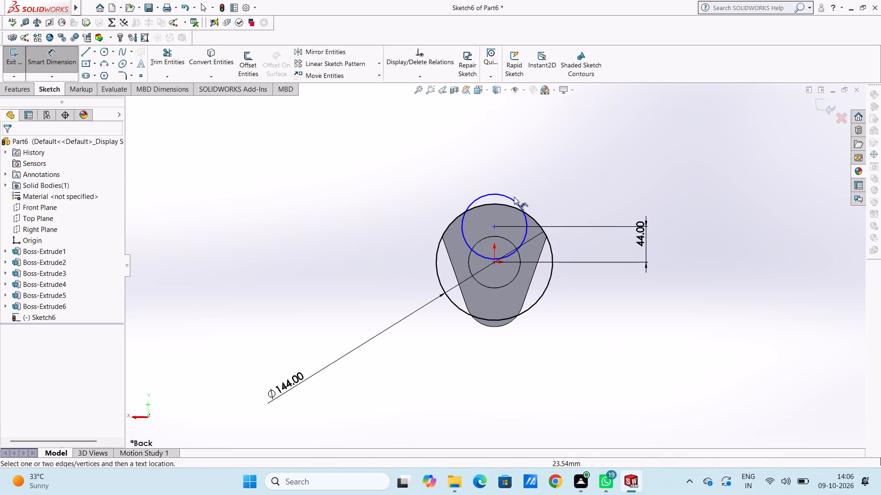
pyautogui.click(512, 200)
pyautogui.click(632, 149)
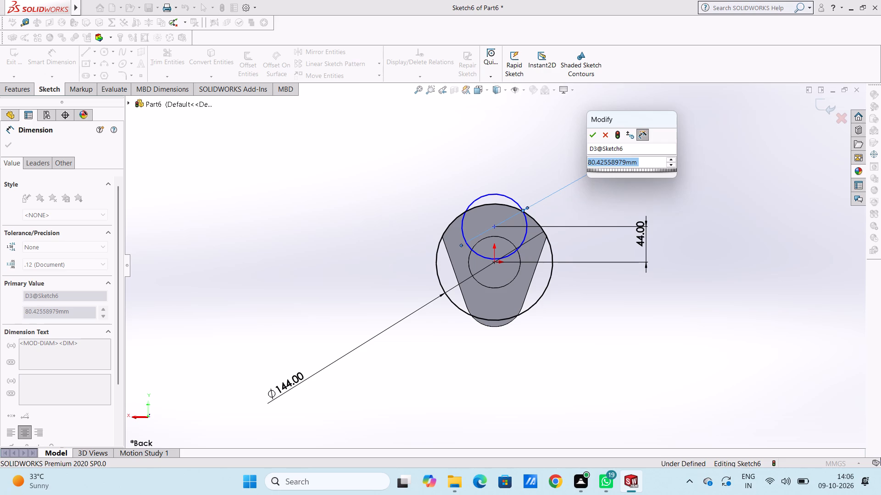
pyautogui.write('72')
pyautogui.press('Return')
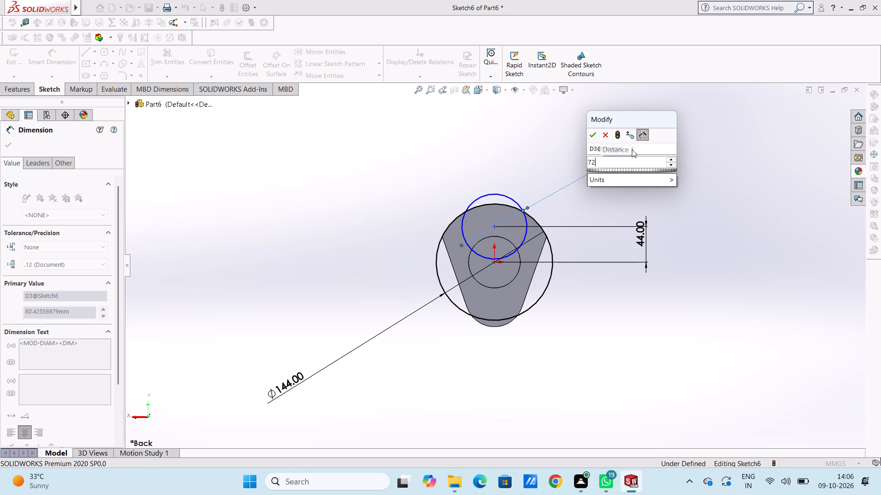
pyautogui.click(447, 170)
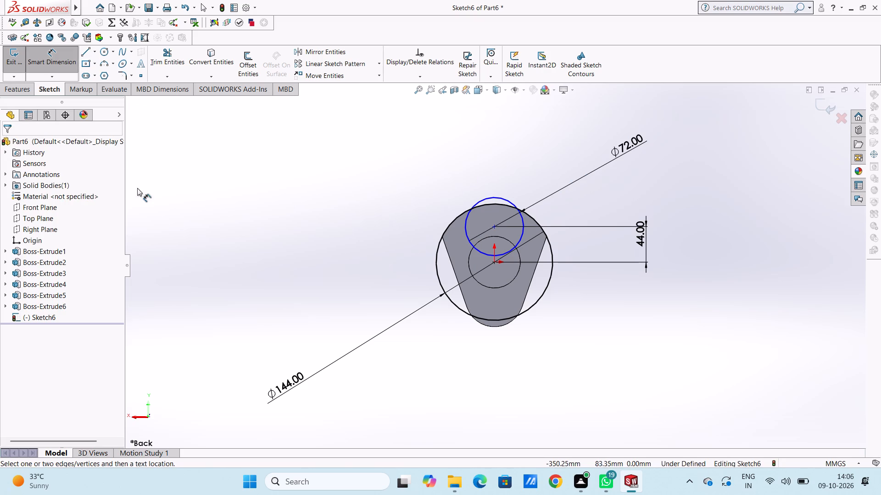
pyautogui.click(56, 60)
# Sketch a line about 165 mm long from the top point of the 72 mm circle, sloping down to the left.
pyautogui.click(85, 50)
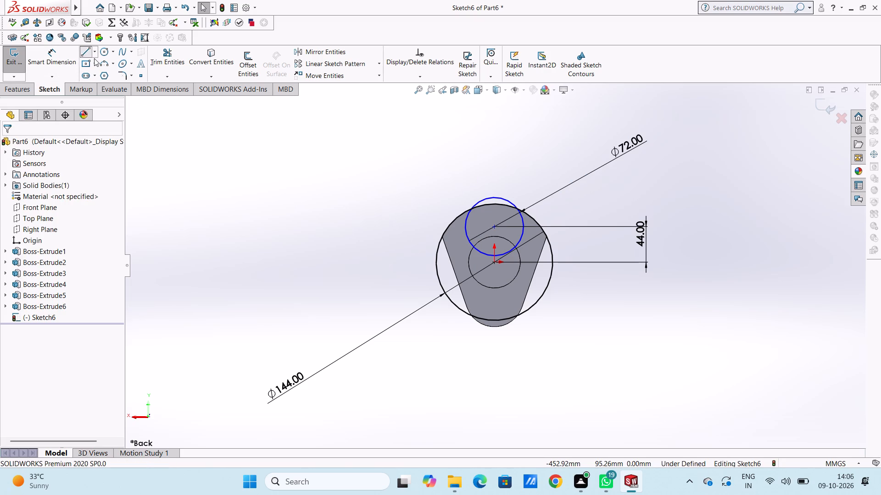
pyautogui.click(492, 197)
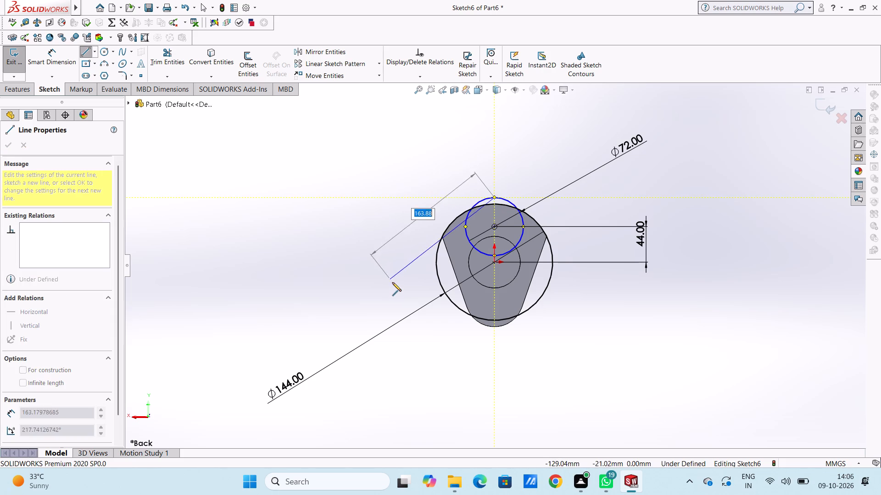
pyautogui.click(394, 285)
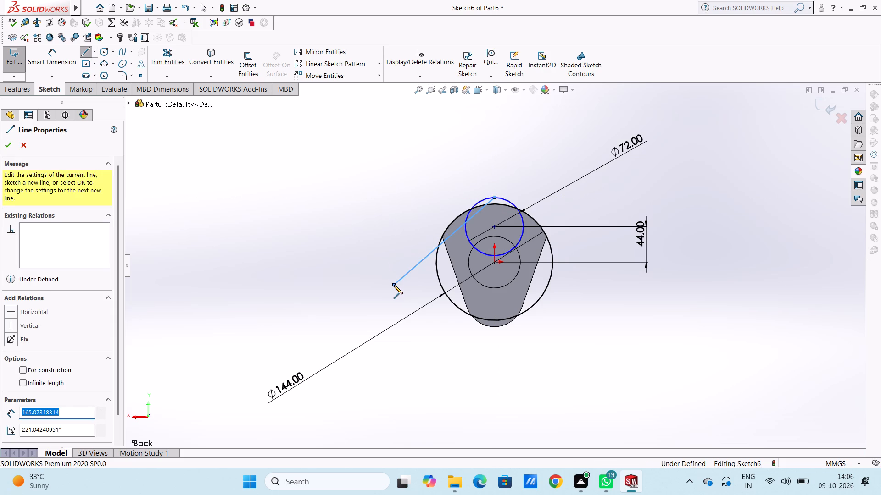
pyautogui.rightClick(400, 295)
pyautogui.click(420, 302)
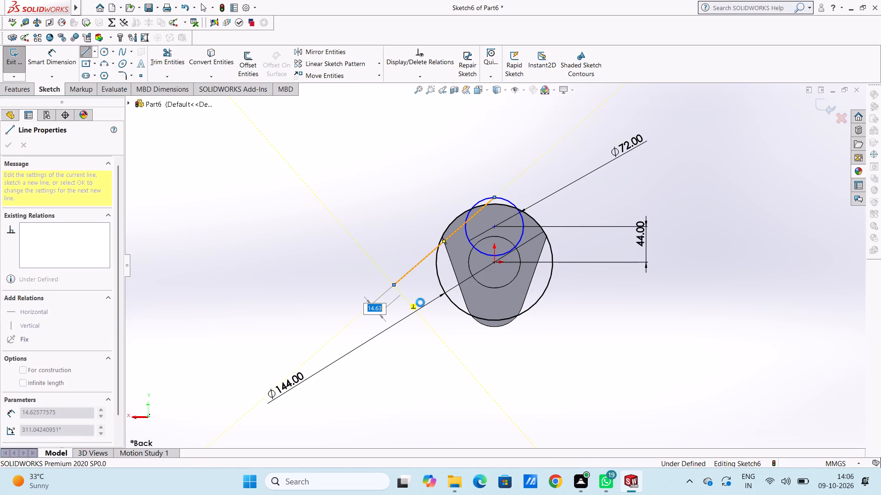
pyautogui.click(353, 252)
# Sketch a second line about 167 mm long from the same top point, sloping down to the right.
pyautogui.click(90, 49)
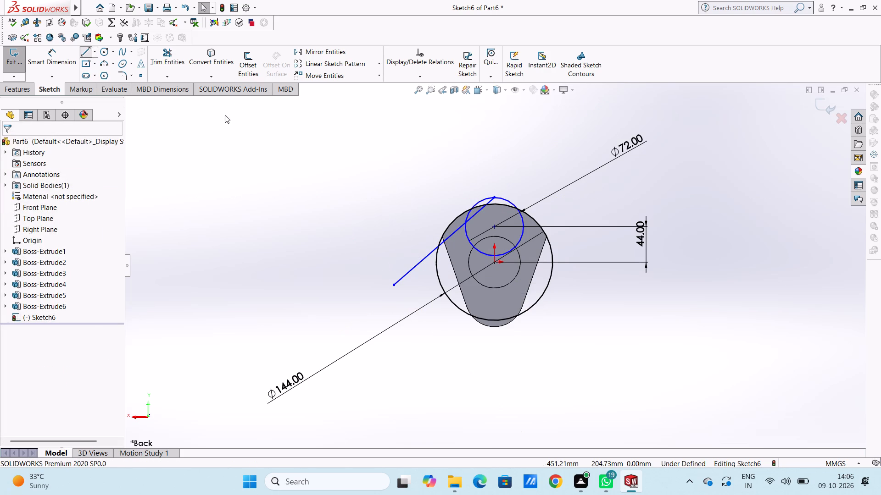
pyautogui.click(495, 198)
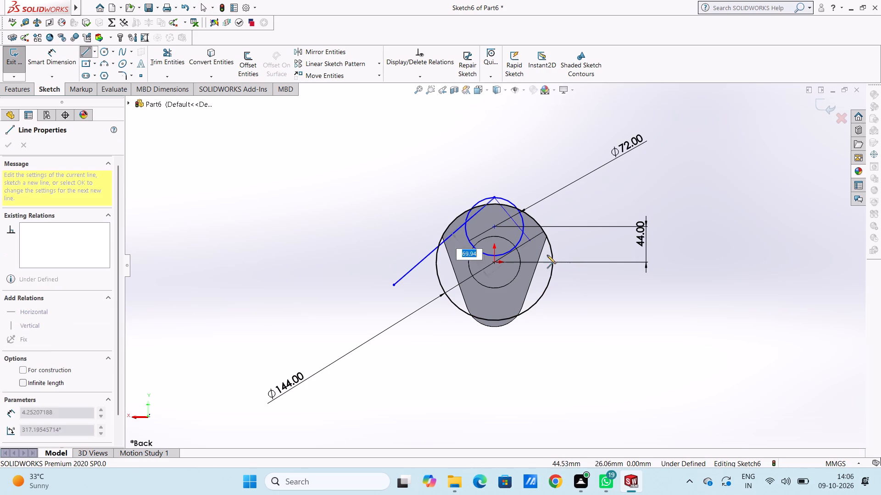
pyautogui.click(594, 289)
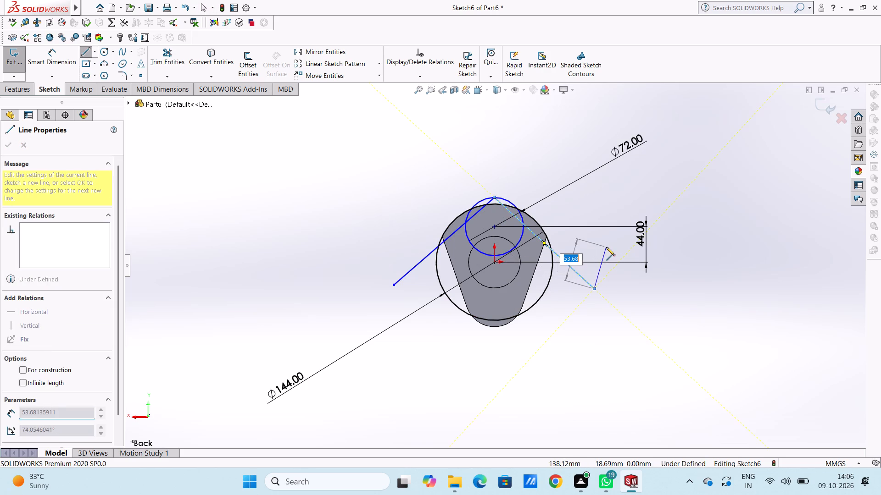
pyautogui.rightClick(606, 247)
pyautogui.click(623, 254)
pyautogui.click(583, 215)
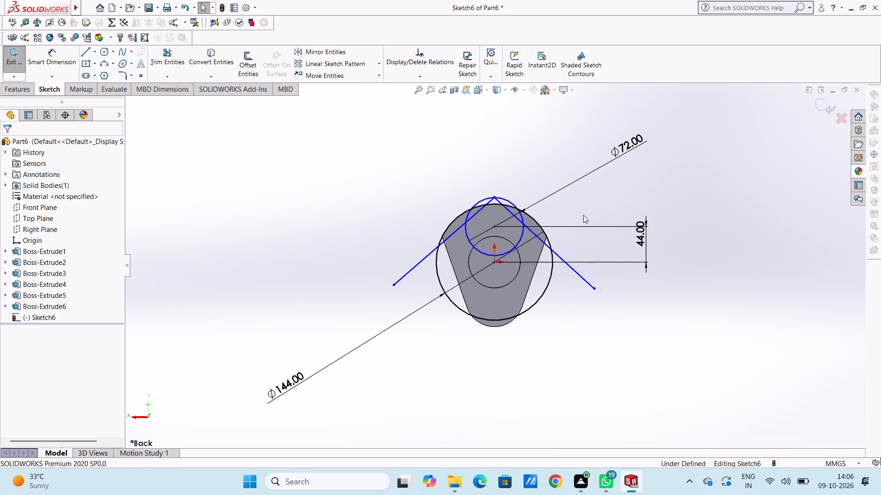
# Dimension the angle between the left sloping line and the vertical through the top point as 30°.
pyautogui.click(62, 54)
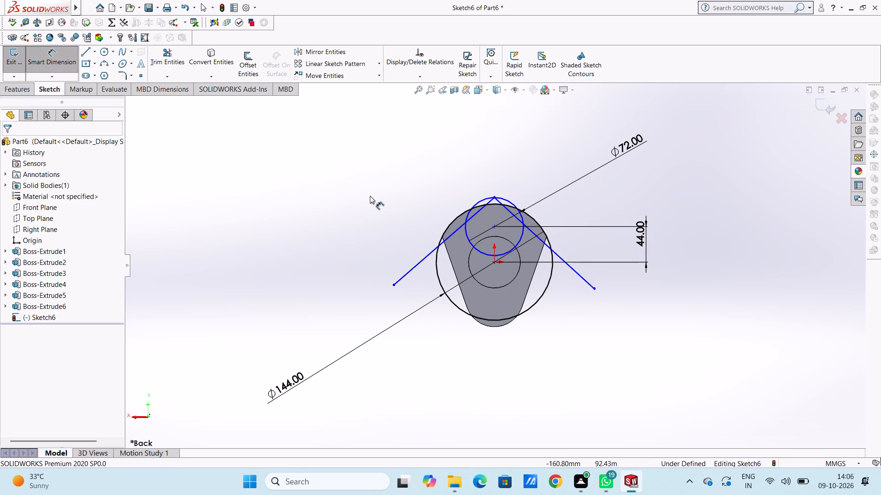
pyautogui.click(426, 255)
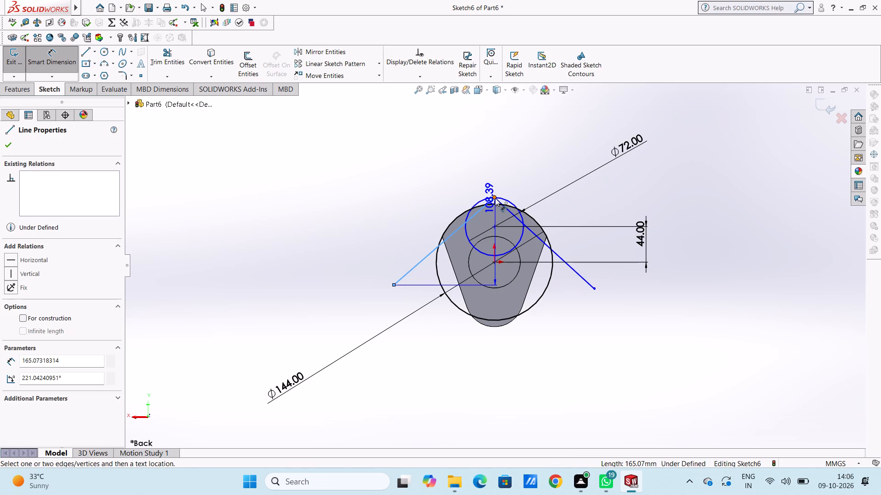
pyautogui.click(495, 198)
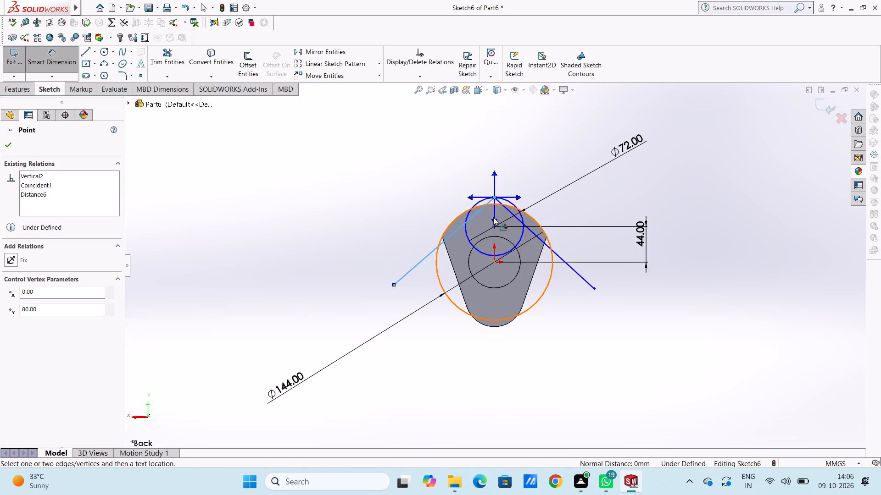
pyautogui.click(493, 217)
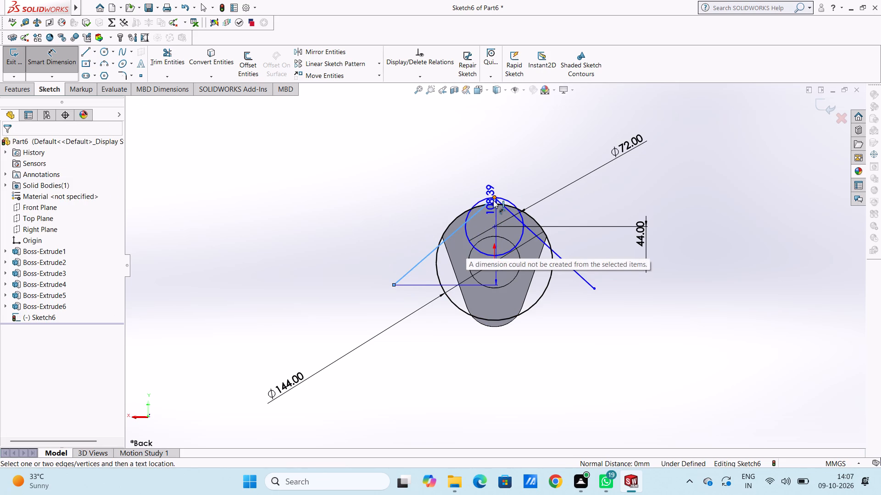
pyautogui.click(495, 198)
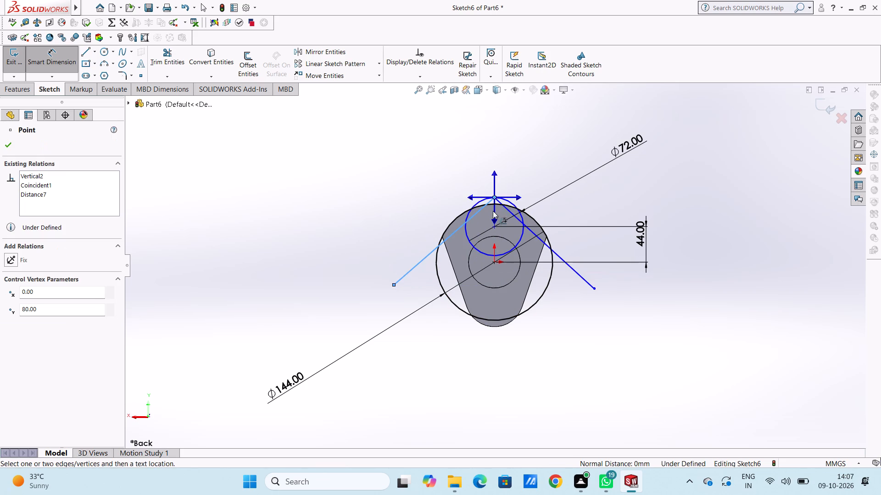
pyautogui.click(493, 219)
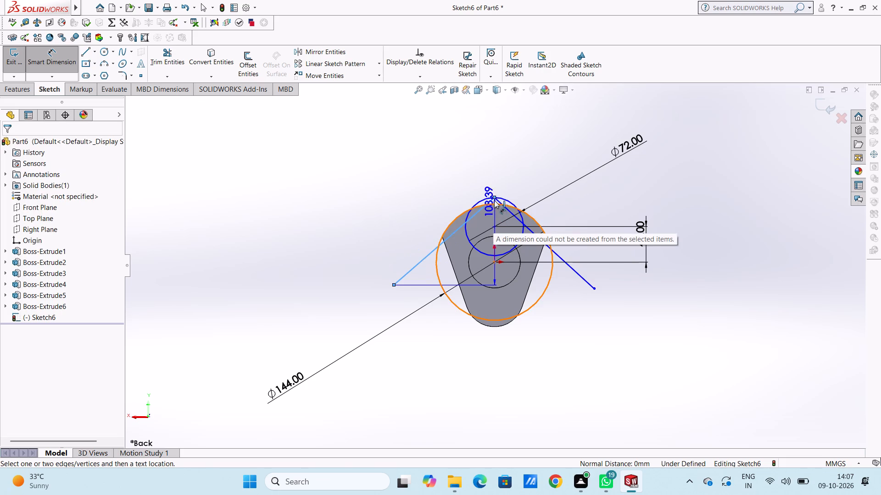
pyautogui.click(494, 199)
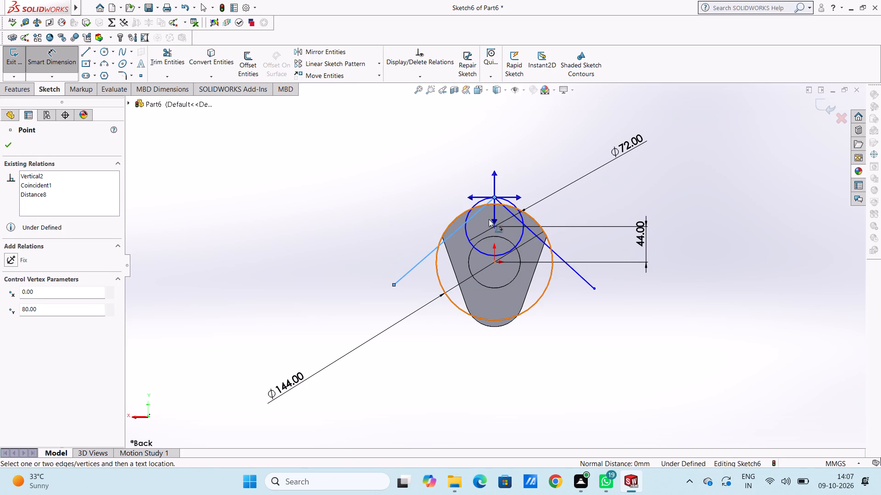
pyautogui.click(492, 221)
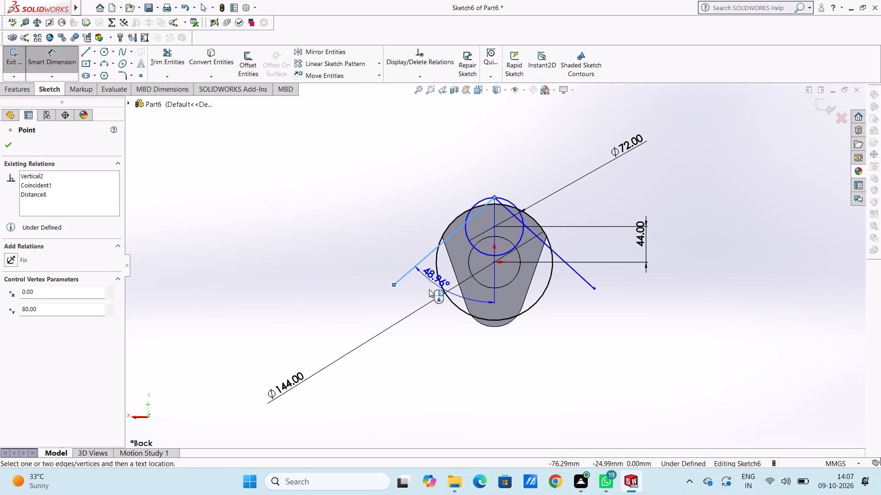
pyautogui.click(411, 317)
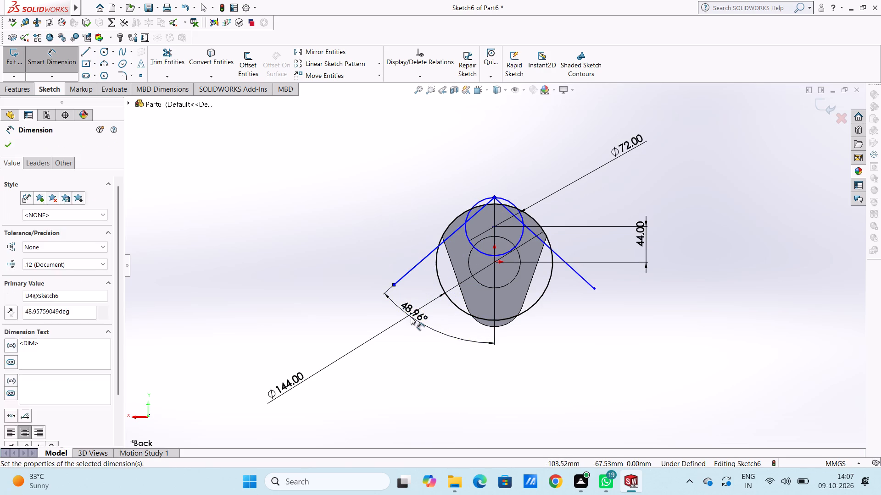
pyautogui.write('30')
pyautogui.press('Return')
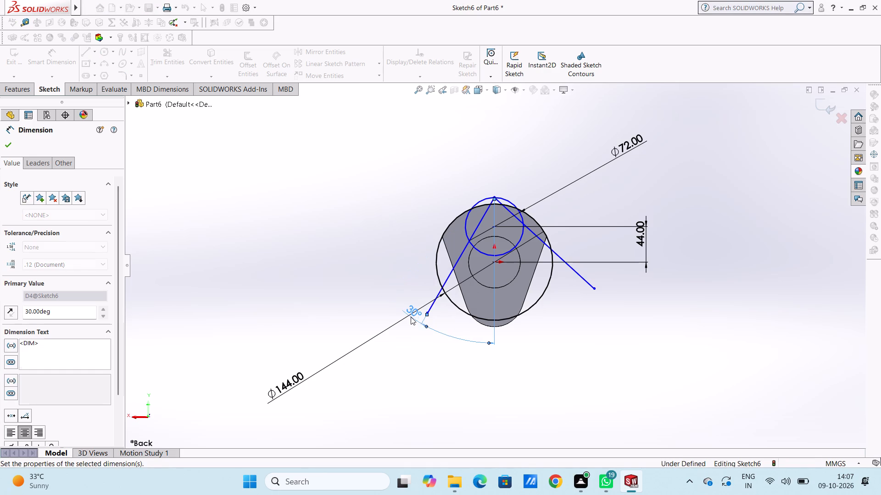
pyautogui.click(369, 257)
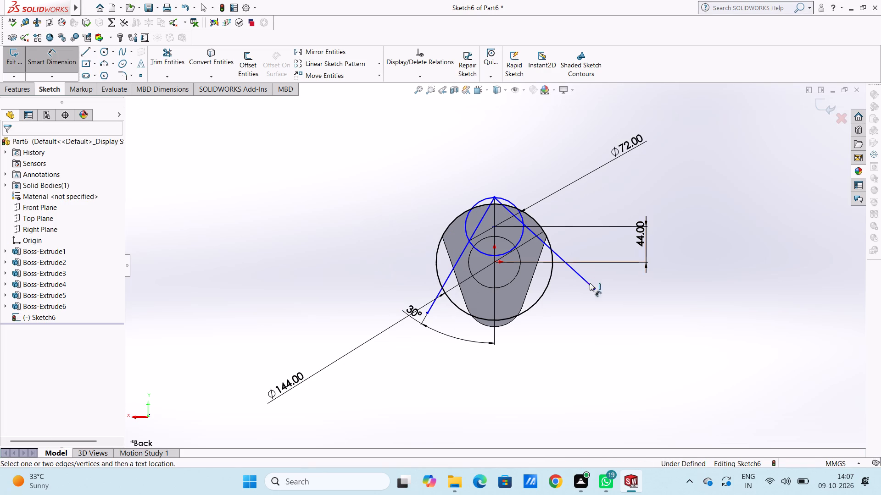
# Dimension the angle between the right sloping line and the vertical through the top point as 30°.
pyautogui.click(591, 284)
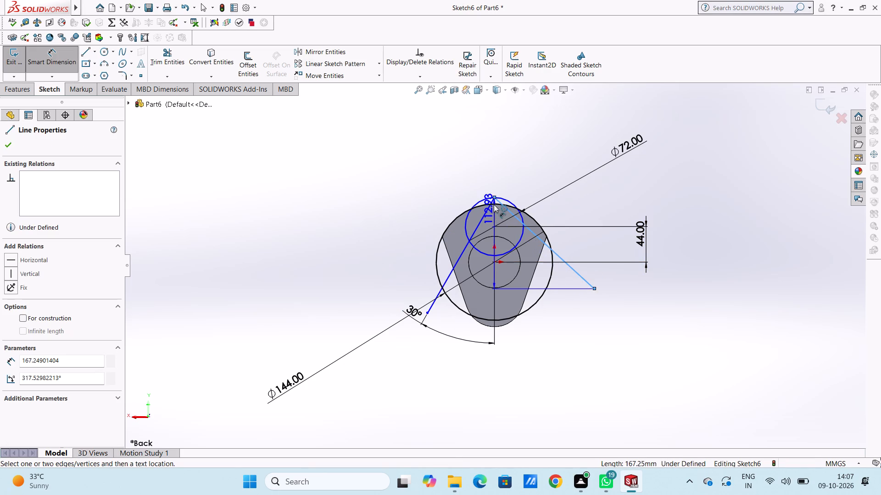
pyautogui.click(494, 197)
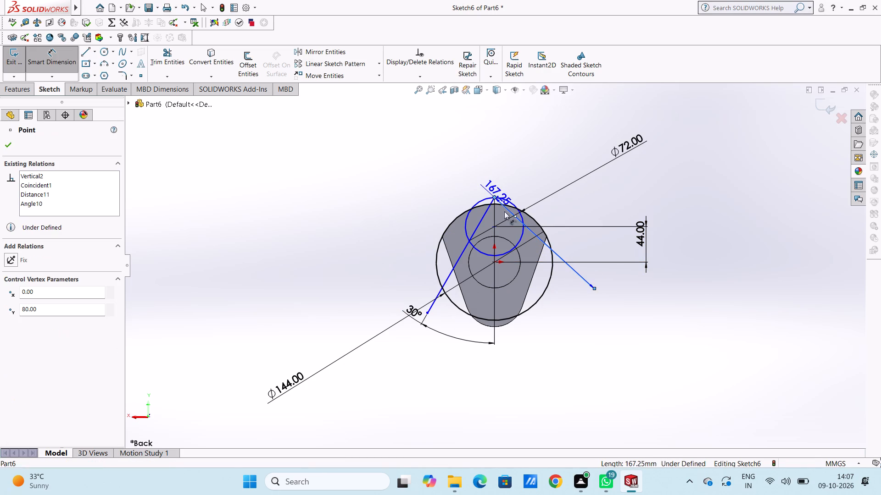
pyautogui.click(493, 221)
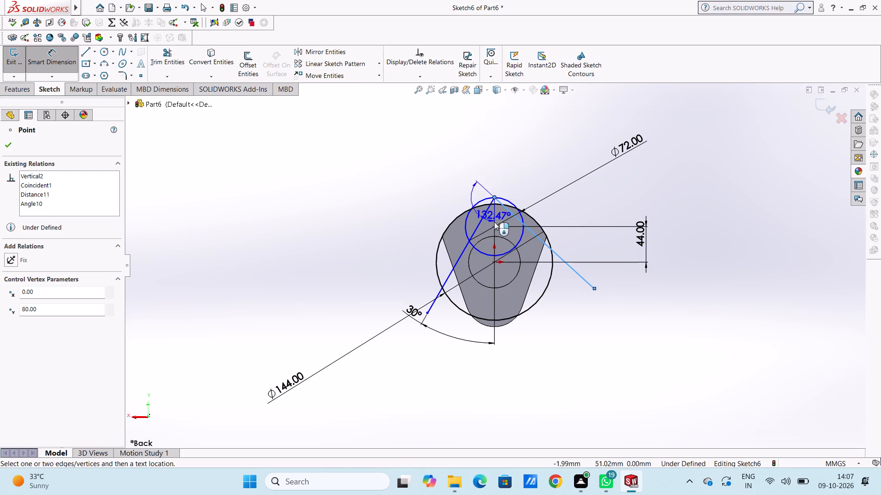
pyautogui.click(561, 327)
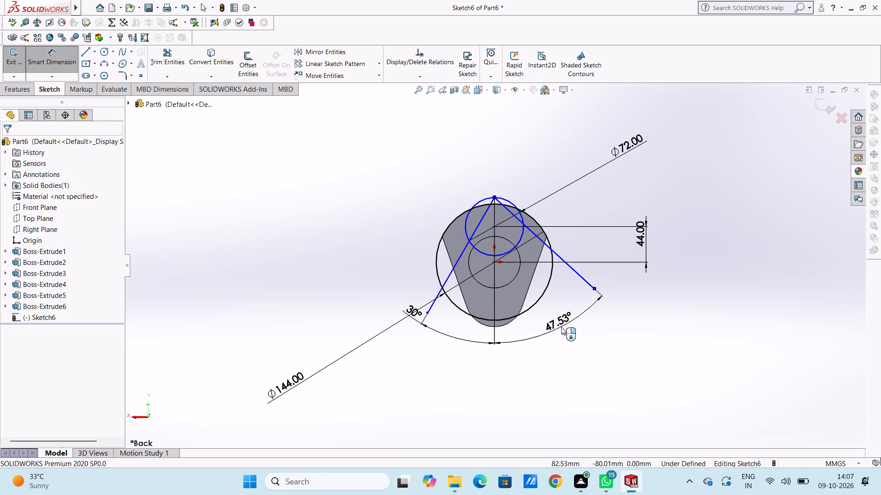
pyautogui.write('30')
pyautogui.press('Return')
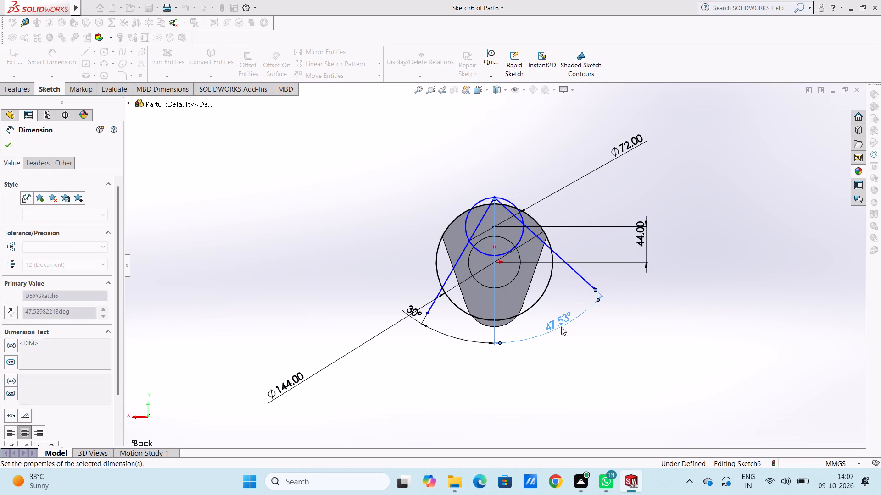
pyautogui.click(359, 240)
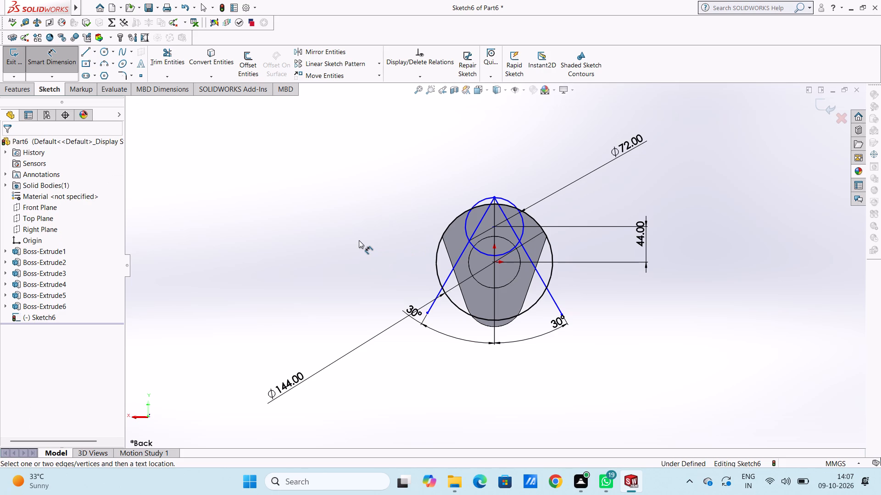
# Sketch a line about 92.9 mm long from the left sloping line's lower crossing with the 144 mm circle, tangent to the 72 mm circle.
pyautogui.scroll(-2, 370, 239)
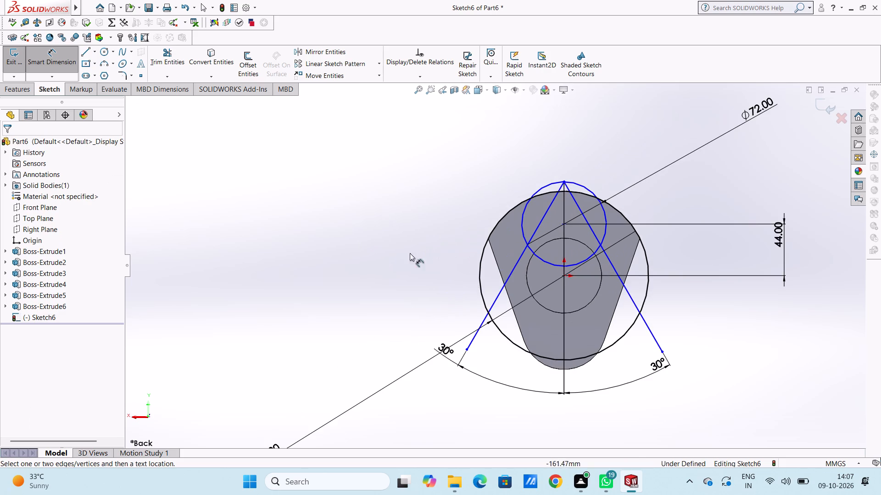
pyautogui.scroll(2, 789, 289)
pyautogui.scroll(-3, 716, 275)
pyautogui.scroll(2, 465, 173)
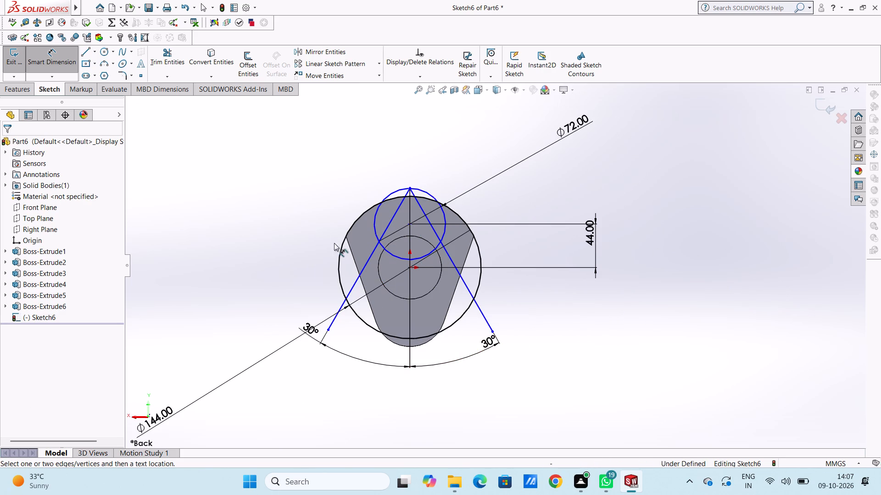
pyautogui.click(85, 48)
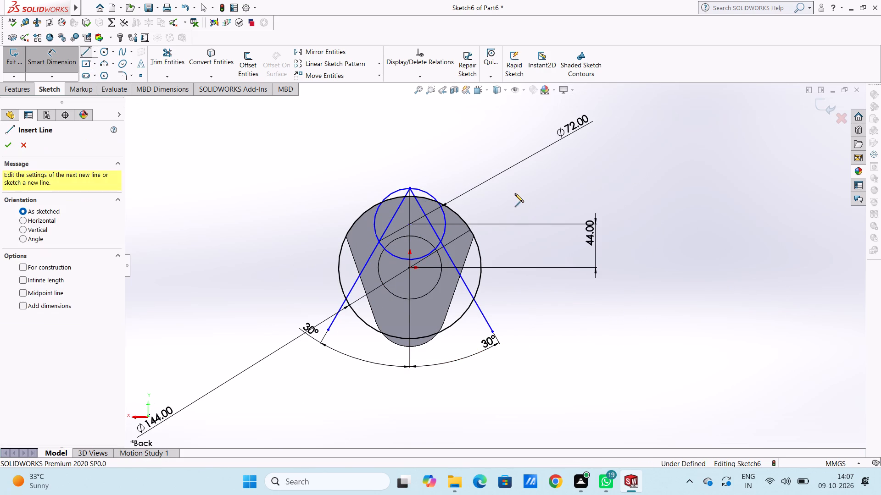
pyautogui.scroll(-2, 508, 190)
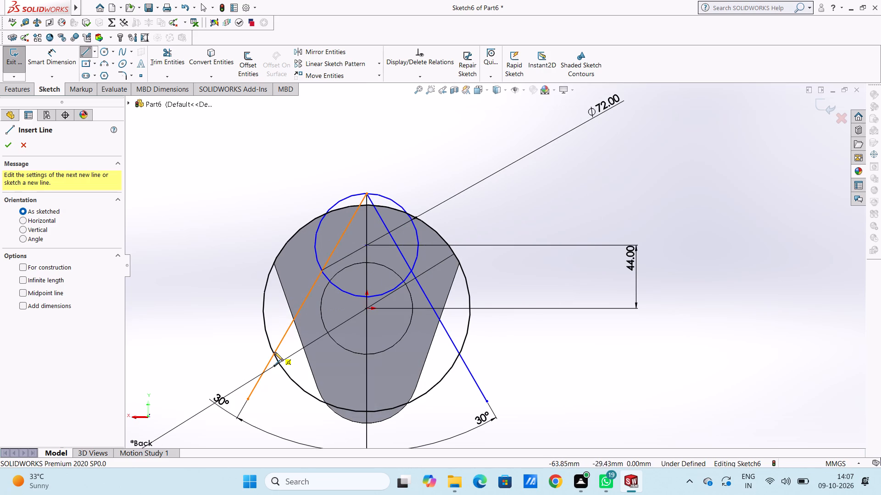
pyautogui.click(273, 353)
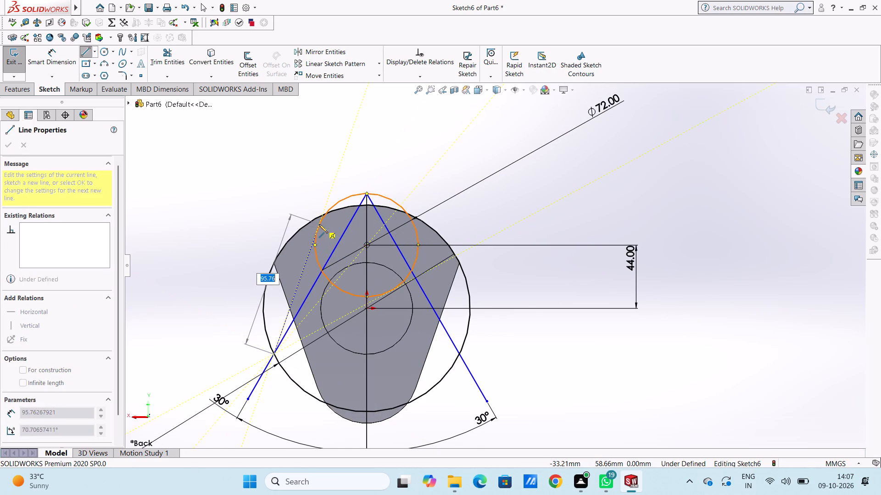
pyautogui.click(317, 227)
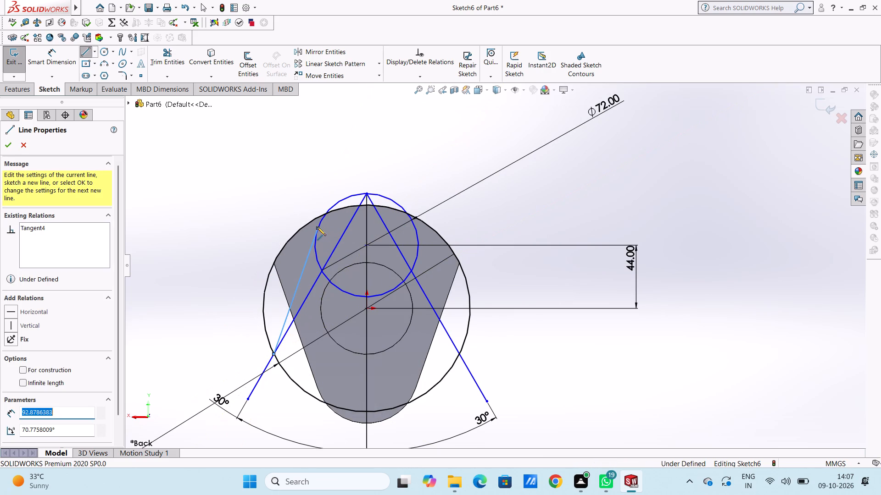
pyautogui.press('Escape')
pyautogui.press('Escape')
pyautogui.press('Escape')
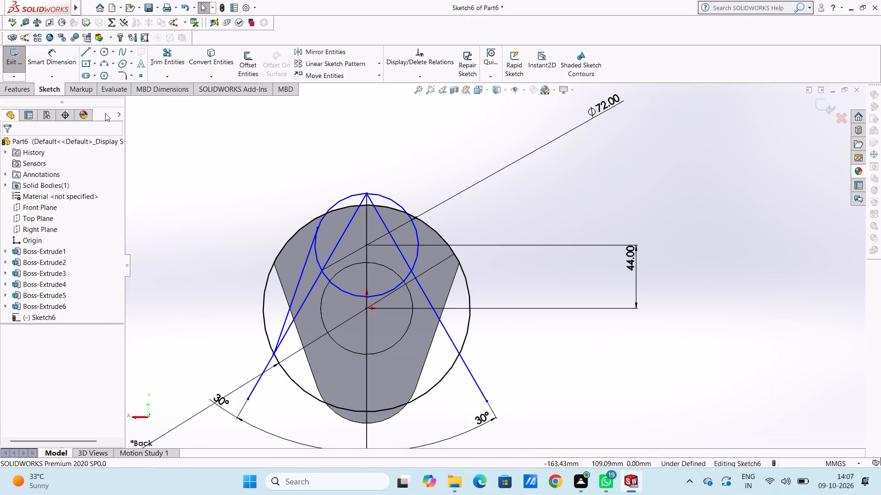
# Sketch a matching line about 92.9 mm long from the right sloping line's lower crossing with the 144 mm circle, tangent to the 72 mm circle.
pyautogui.click(84, 52)
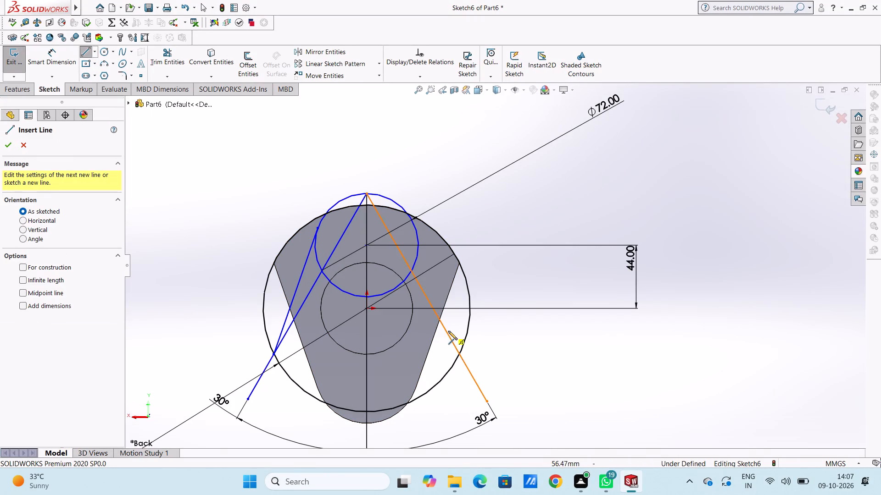
pyautogui.click(460, 354)
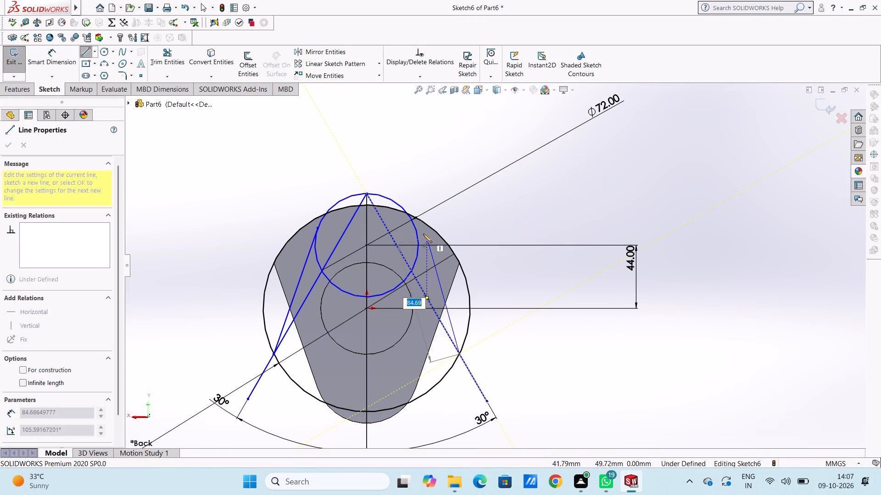
pyautogui.click(415, 228)
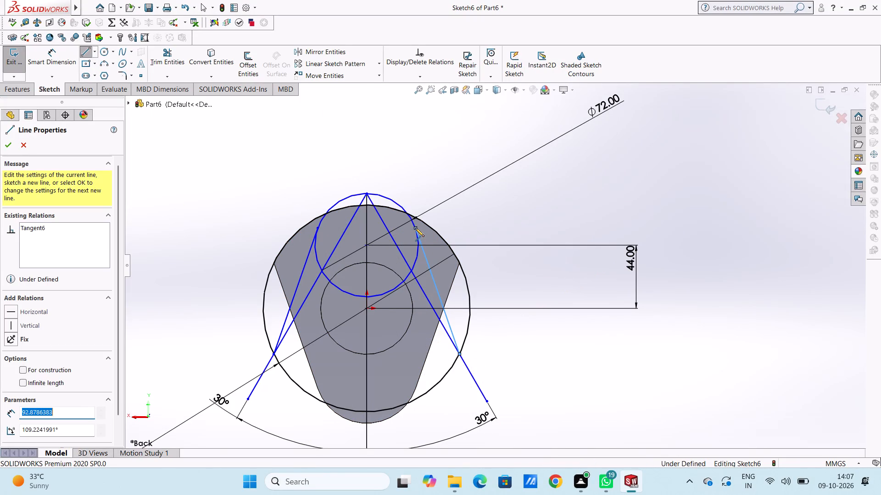
# Trim the 144 mm circle down to its lower arc between the two tangent side lines.
pyautogui.press('Escape')
pyautogui.press('Escape')
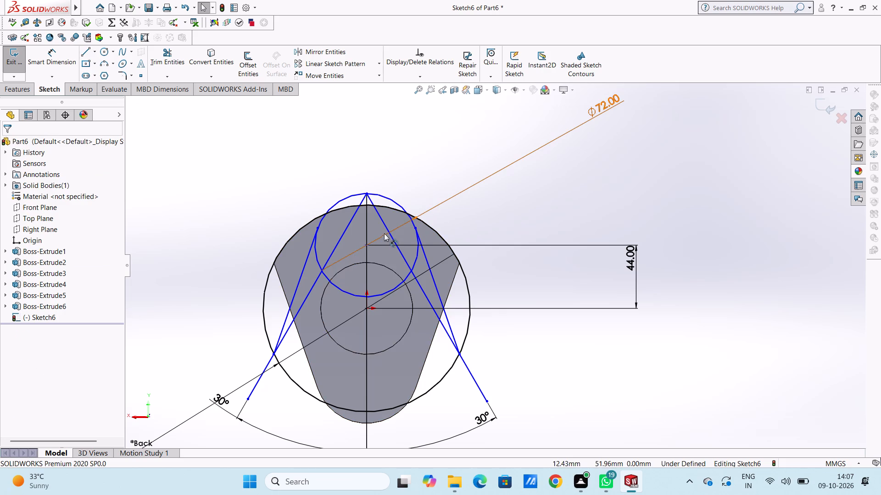
pyautogui.click(168, 59)
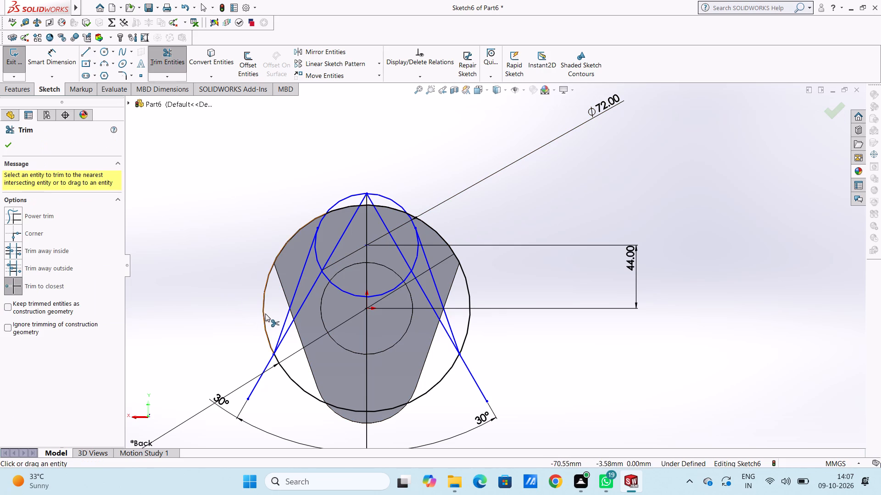
pyautogui.click(265, 313)
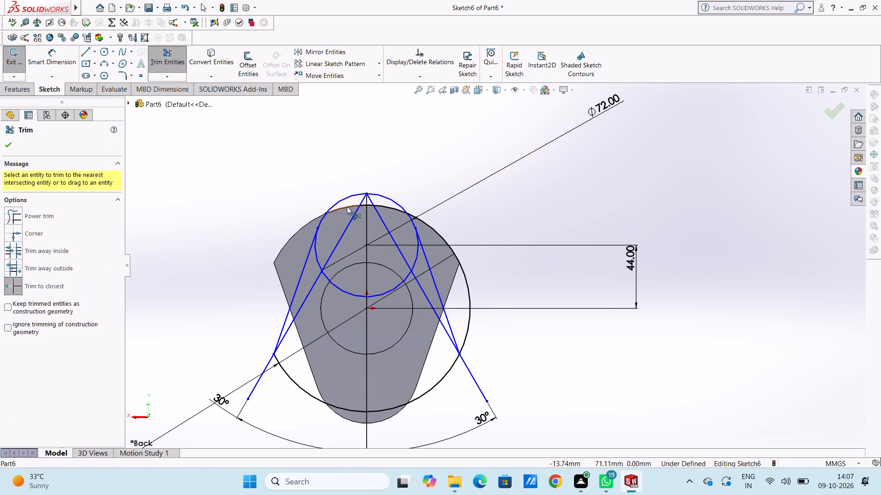
pyautogui.click(347, 206)
pyautogui.click(384, 207)
pyautogui.scroll(2, 368, 211)
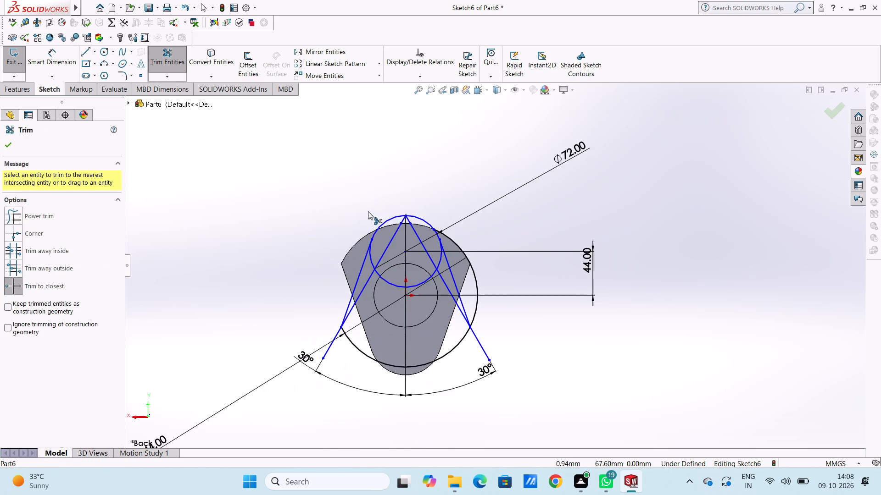
pyautogui.scroll(-5, 379, 217)
pyautogui.scroll(-5, 483, 294)
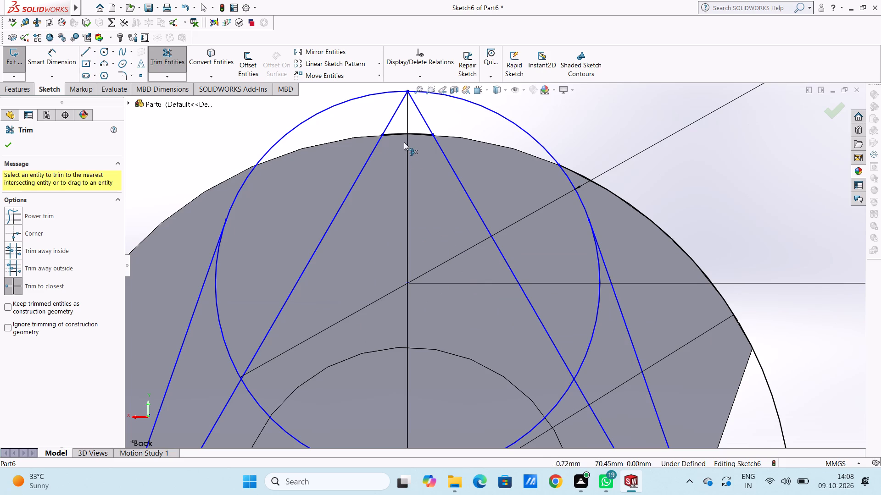
pyautogui.click(401, 135)
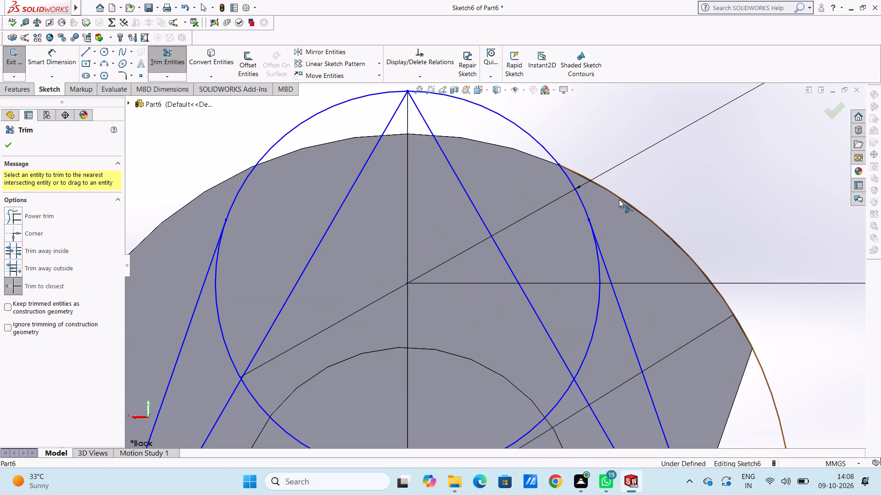
pyautogui.click(619, 199)
# Trim away the right 30° sloping line and the 72 mm circle's lower part between the tangent points.
pyautogui.scroll(5, 619, 199)
pyautogui.scroll(5, 567, 269)
pyautogui.scroll(-4, 529, 356)
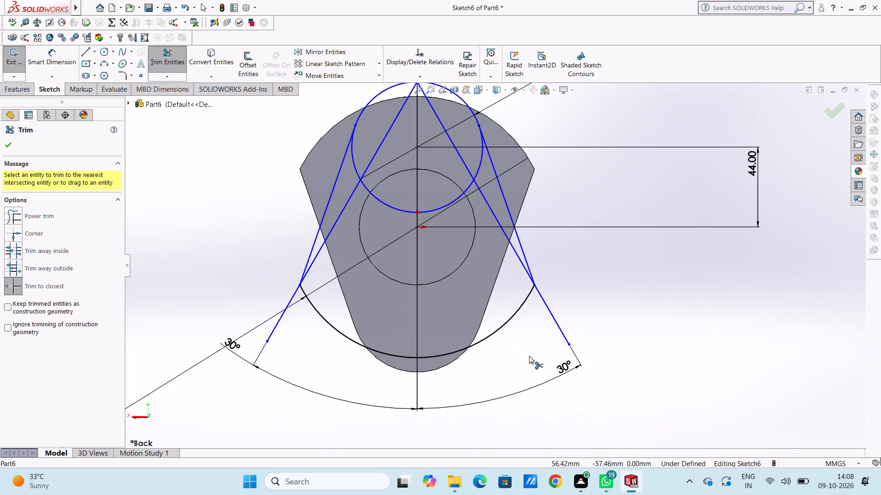
pyautogui.click(550, 313)
pyautogui.click(514, 247)
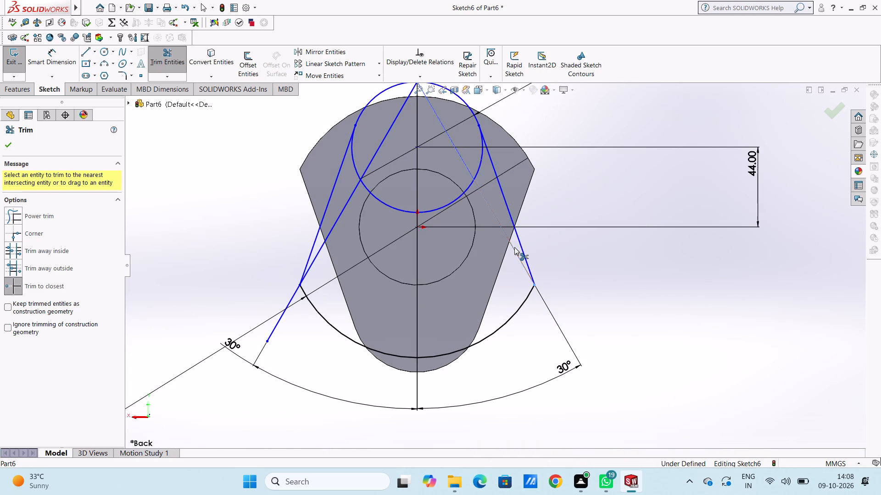
pyautogui.click(466, 164)
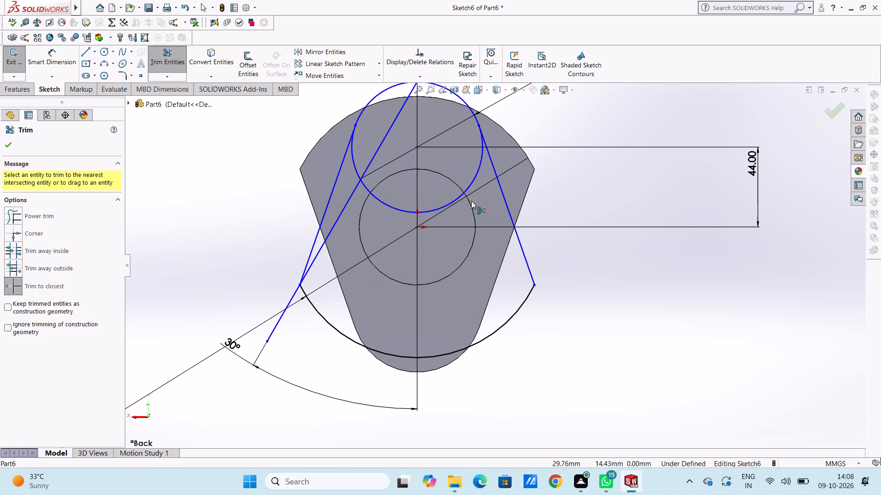
pyautogui.click(462, 192)
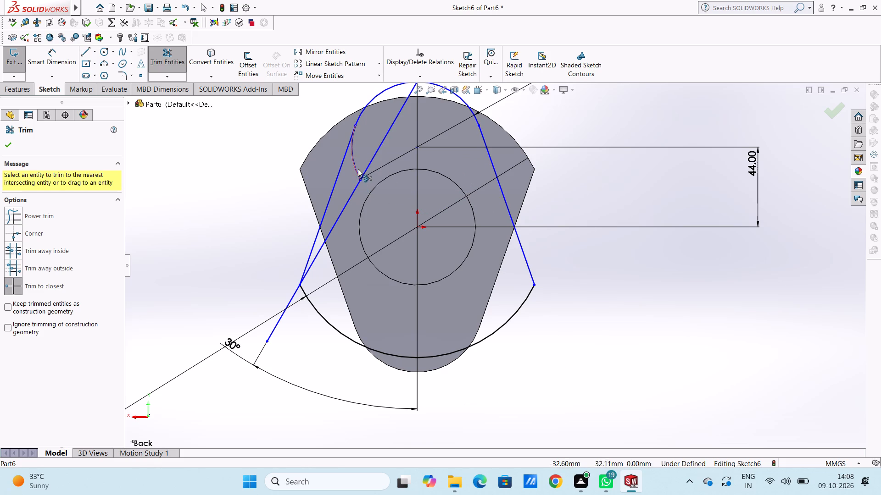
pyautogui.click(358, 169)
# Trim away the remaining left 30° sloping line, leaving only the closed tapered web outline.
pyautogui.click(348, 194)
pyautogui.click(347, 208)
pyautogui.click(315, 251)
pyautogui.click(315, 253)
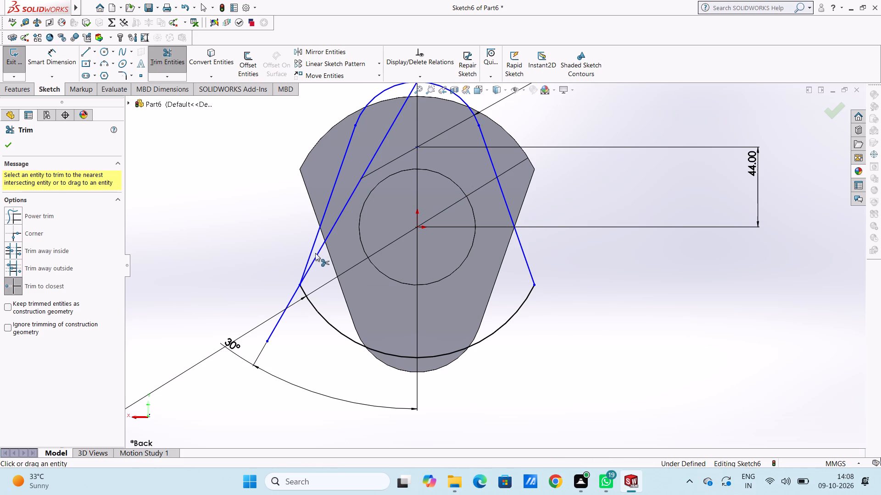
pyautogui.click(317, 257)
pyautogui.click(286, 309)
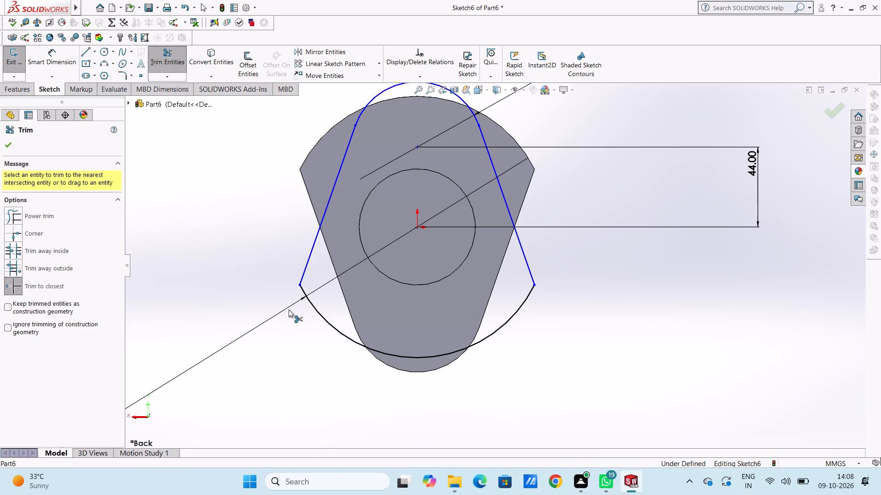
pyautogui.scroll(-1, 328, 251)
pyautogui.scroll(5, 328, 251)
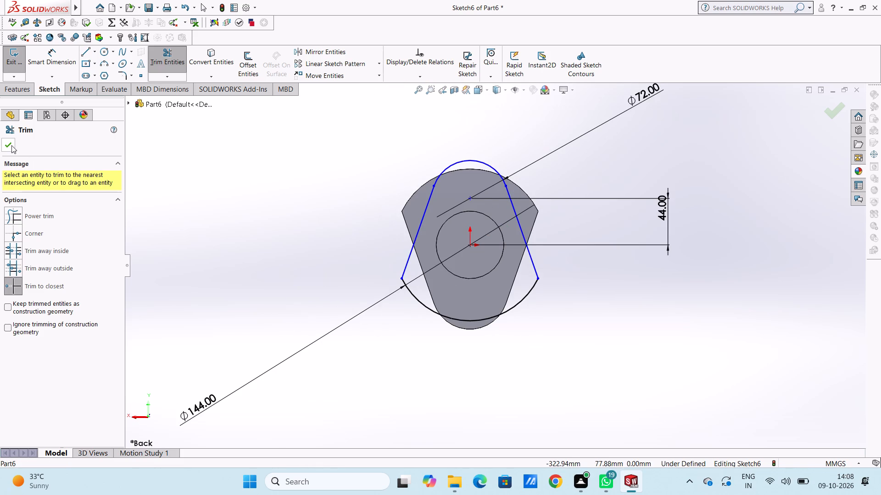
pyautogui.click(8, 145)
pyautogui.click(252, 187)
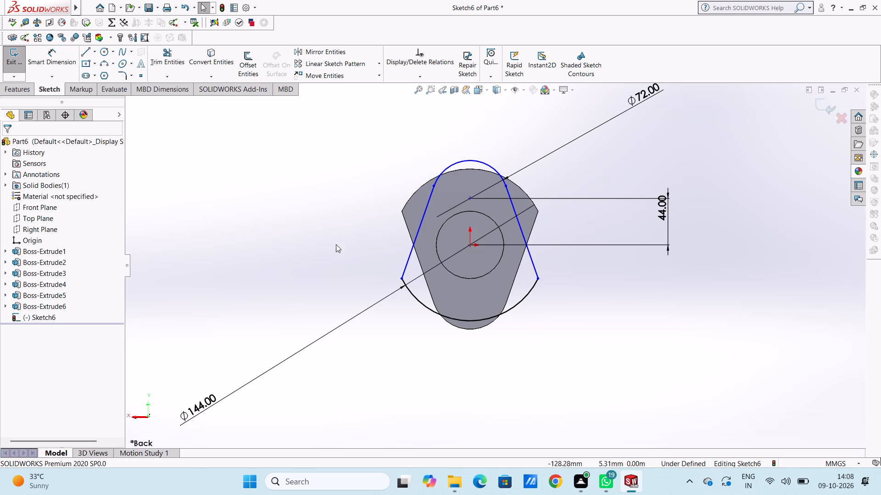
# Apply tangent relations between the 72 mm top arc and both the right and left side lines.
pyautogui.scroll(-3, 520, 222)
pyautogui.click(514, 235)
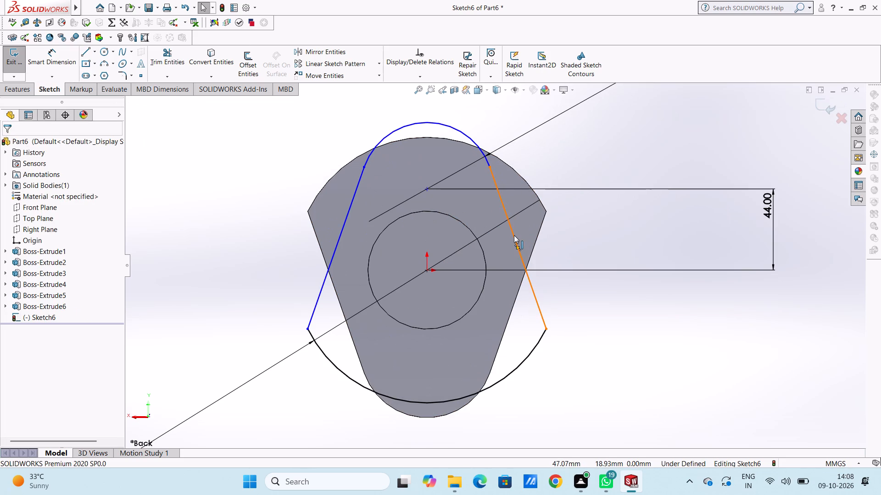
pyautogui.keyDown('ctrl'); pyautogui.click(480, 145); pyautogui.keyUp('ctrl')
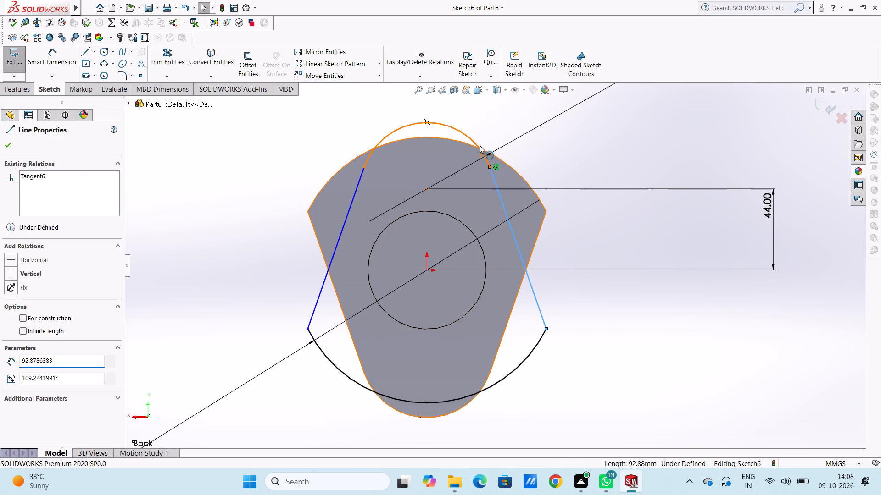
pyautogui.click(8, 308)
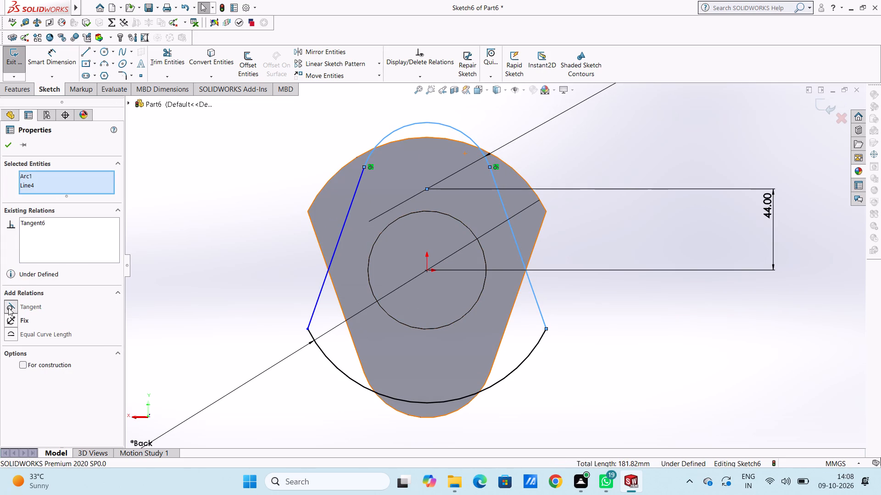
pyautogui.click(151, 250)
pyautogui.click(354, 200)
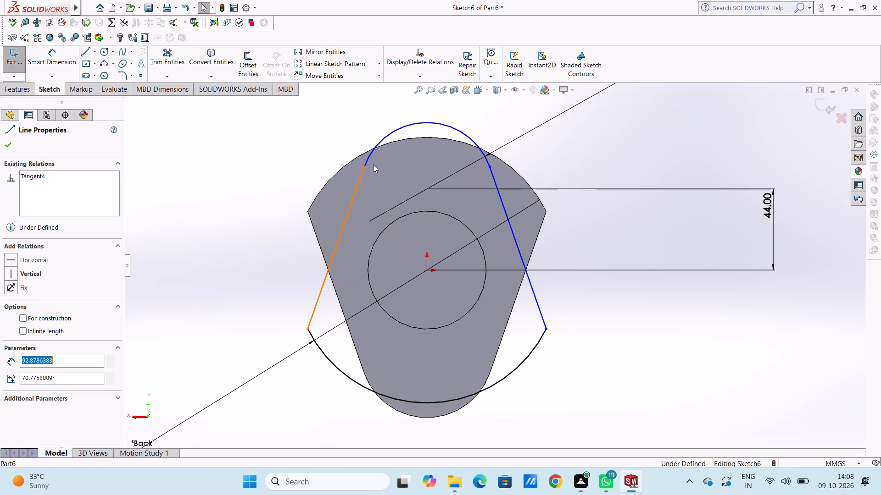
pyautogui.keyDown('ctrl'); pyautogui.click(371, 154); pyautogui.keyUp('ctrl')
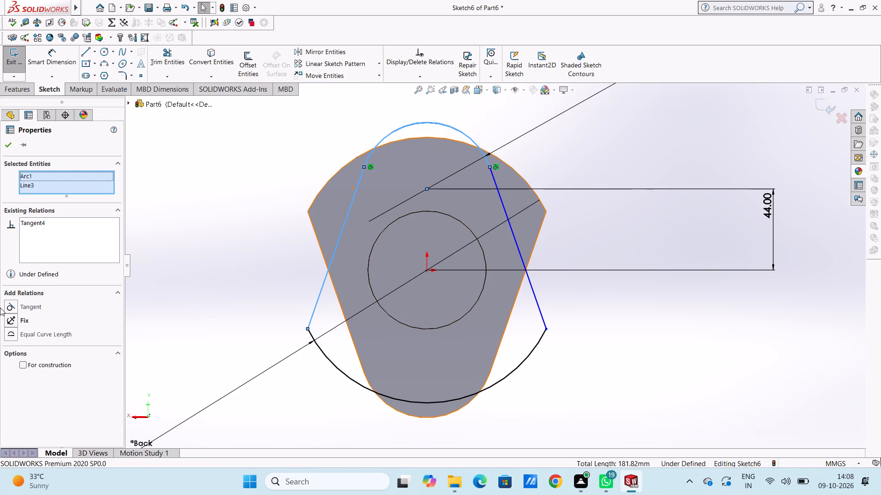
pyautogui.click(11, 308)
pyautogui.click(219, 246)
pyautogui.scroll(3, 235, 238)
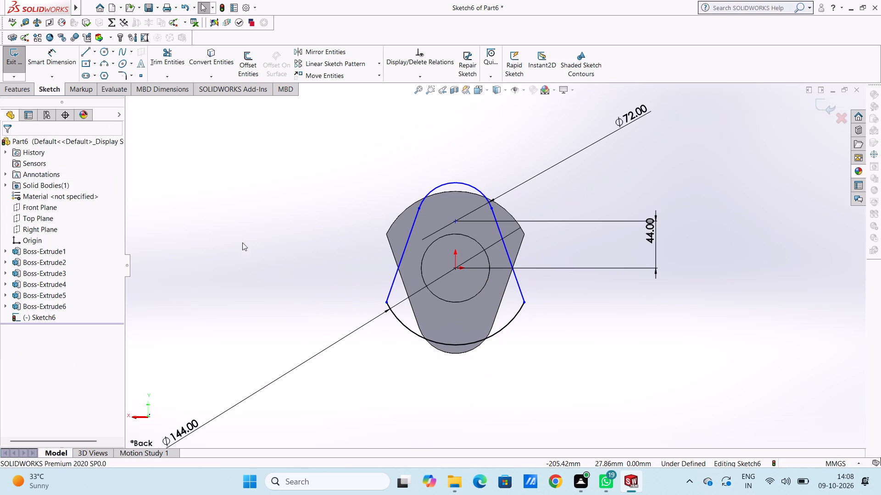
# Dimension the vertical distance from the origin to the left side line's upper tangent point, keeping its drawn value.
pyautogui.click(63, 55)
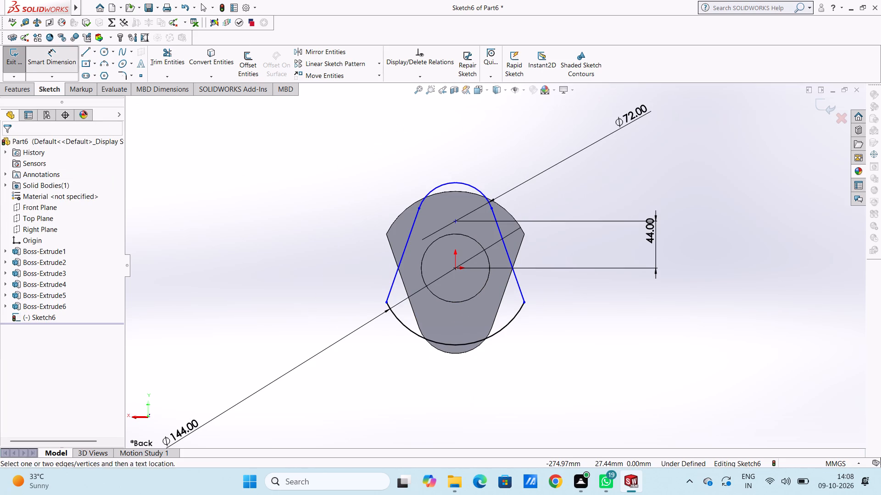
pyautogui.click(455, 270)
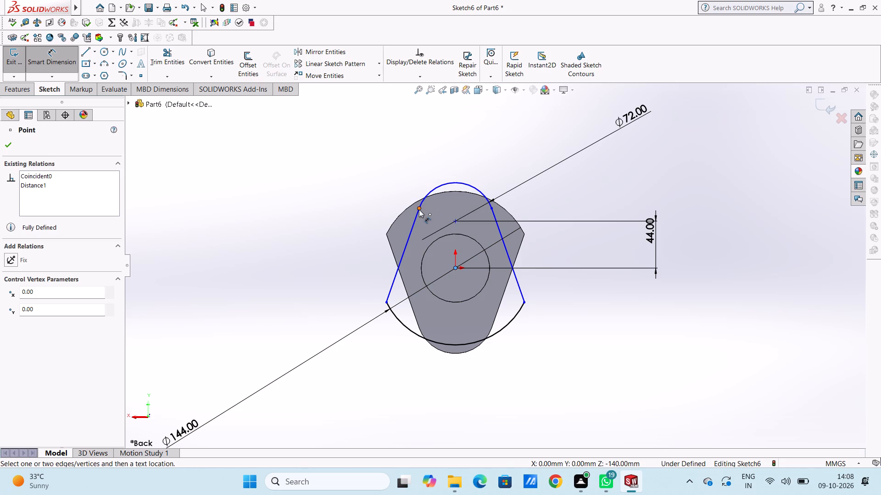
pyautogui.click(417, 207)
pyautogui.click(221, 240)
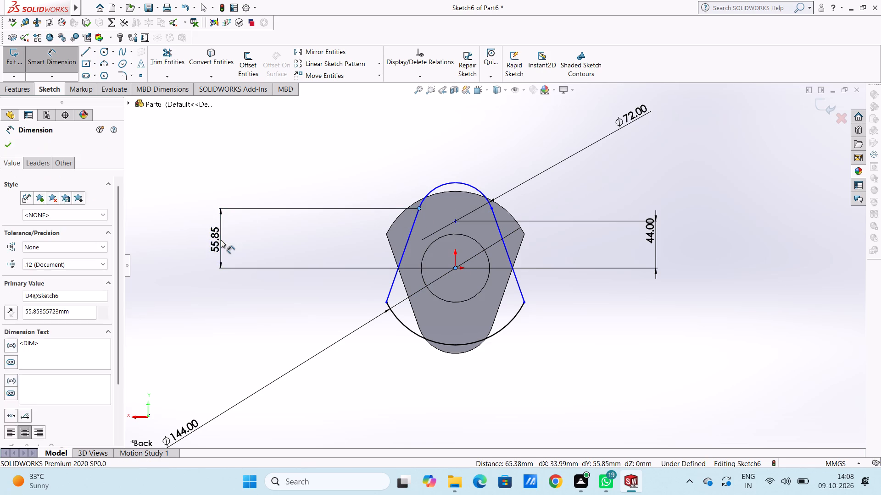
pyautogui.click(183, 228)
pyautogui.click(199, 197)
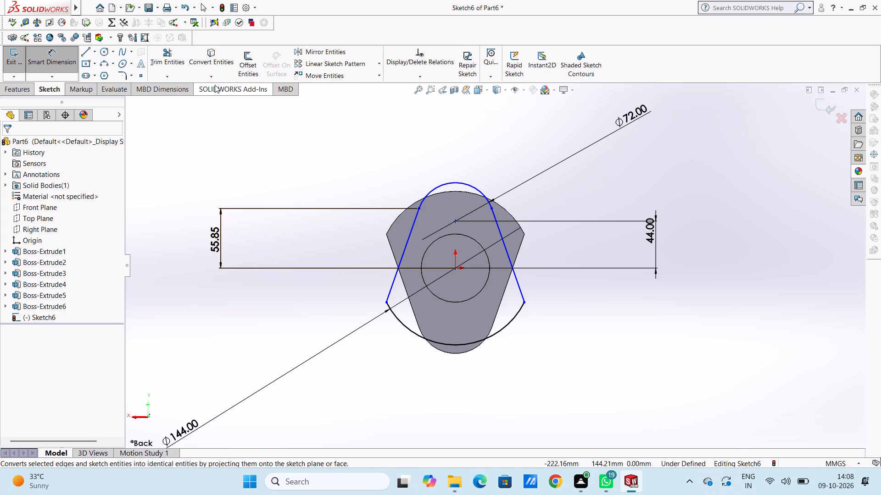
# Dimension the horizontal distance from the origin to the right side line's lower endpoint, keeping its drawn value.
pyautogui.click(454, 268)
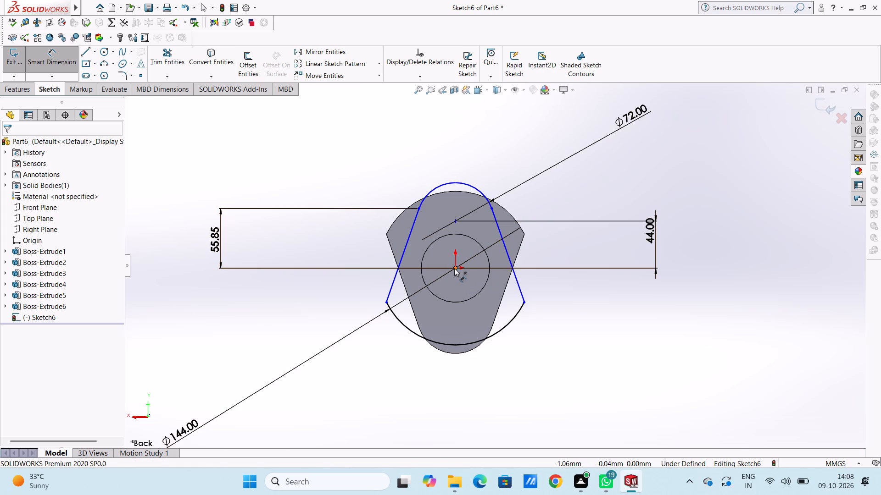
pyautogui.click(524, 303)
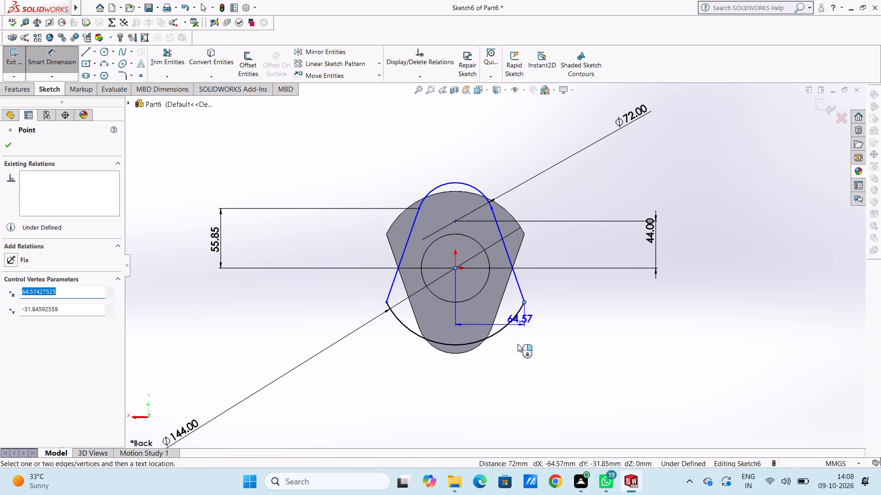
pyautogui.click(504, 405)
pyautogui.click(462, 394)
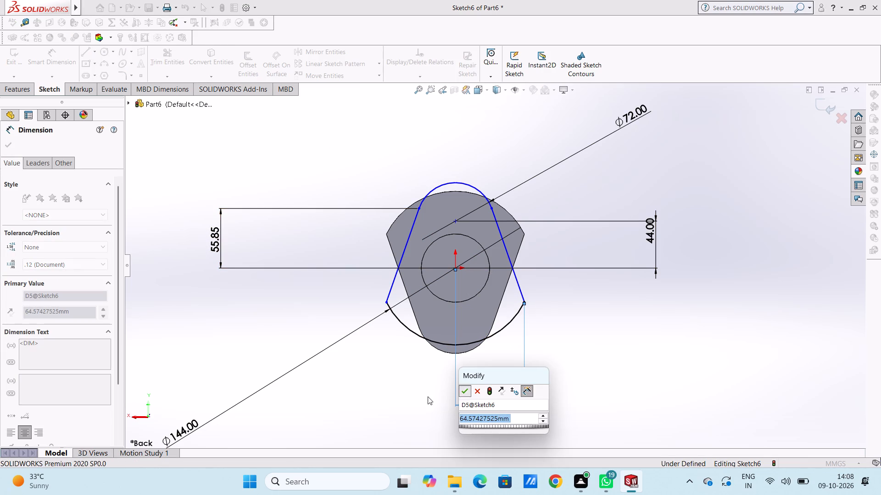
pyautogui.click(407, 393)
# Dimension the vertical distance from the origin to the right side line's upper tangent point as a driven dimension.
pyautogui.click(457, 269)
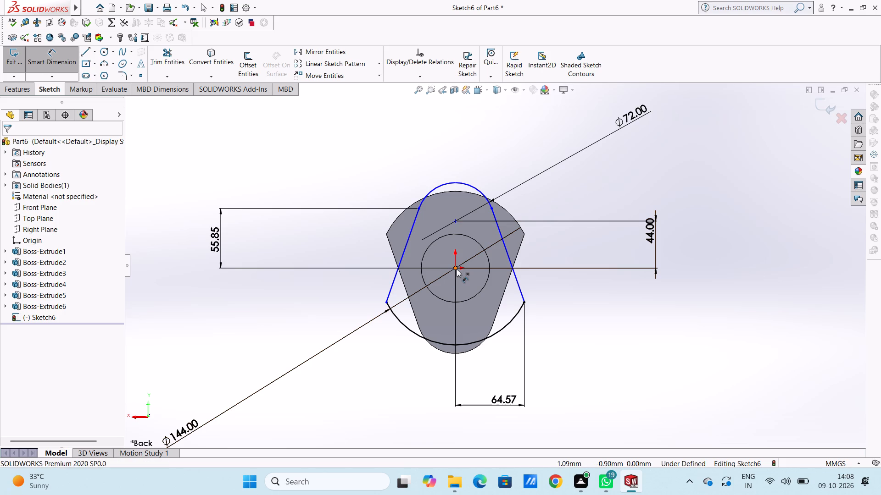
pyautogui.click(491, 210)
pyautogui.click(753, 258)
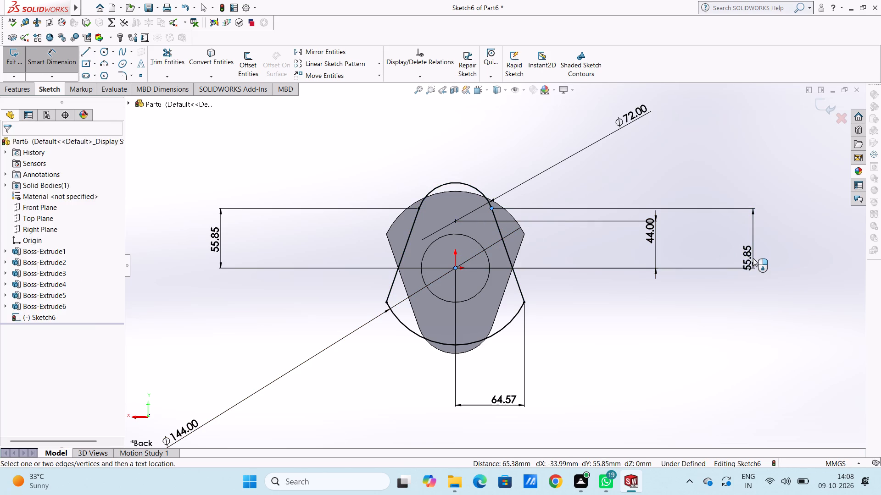
pyautogui.click(714, 248)
pyautogui.click(641, 173)
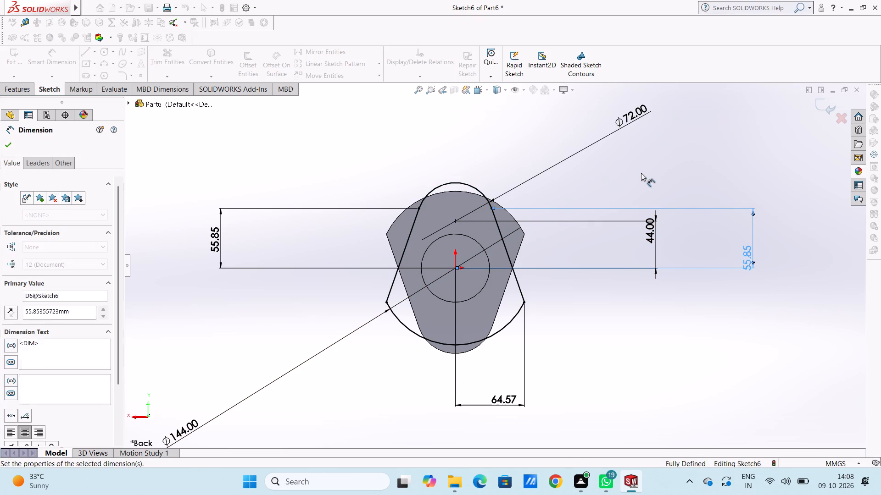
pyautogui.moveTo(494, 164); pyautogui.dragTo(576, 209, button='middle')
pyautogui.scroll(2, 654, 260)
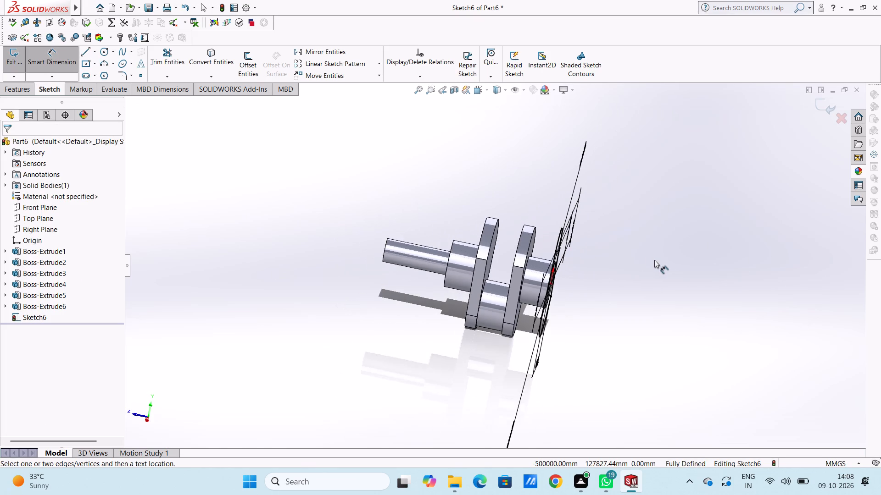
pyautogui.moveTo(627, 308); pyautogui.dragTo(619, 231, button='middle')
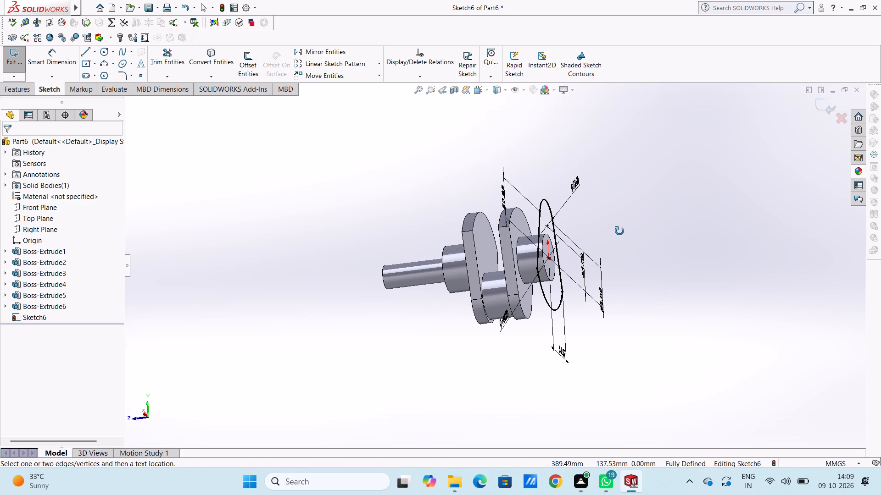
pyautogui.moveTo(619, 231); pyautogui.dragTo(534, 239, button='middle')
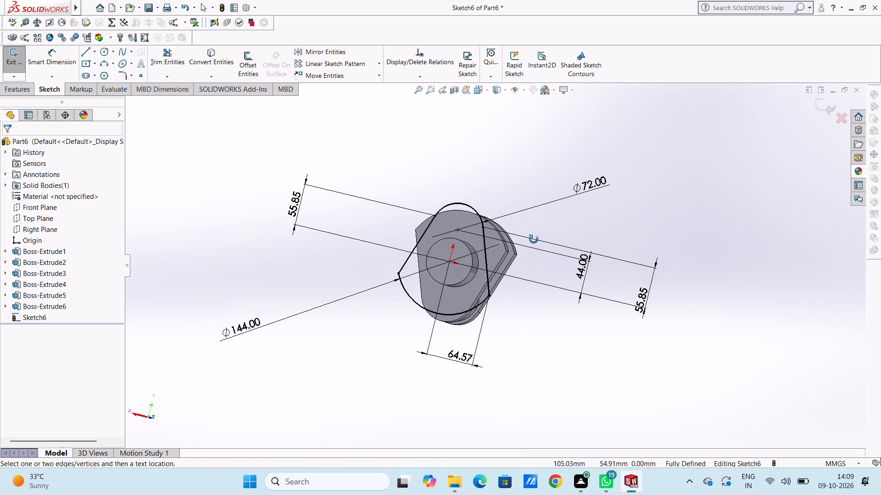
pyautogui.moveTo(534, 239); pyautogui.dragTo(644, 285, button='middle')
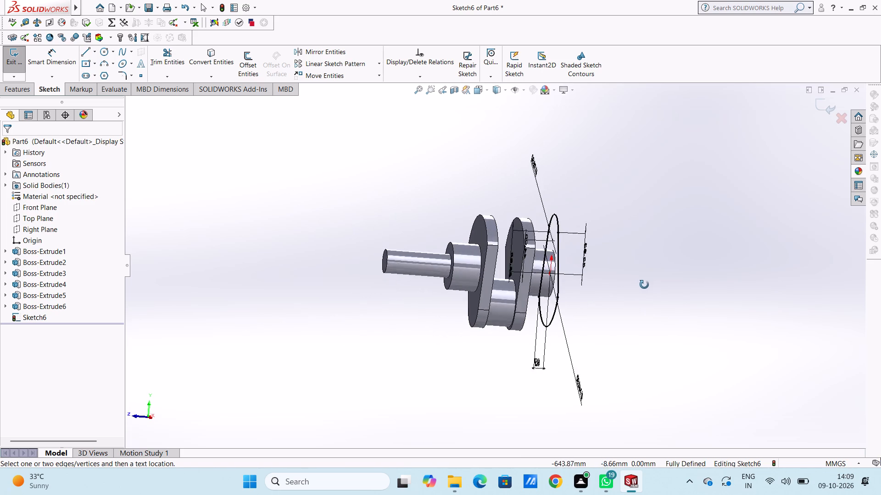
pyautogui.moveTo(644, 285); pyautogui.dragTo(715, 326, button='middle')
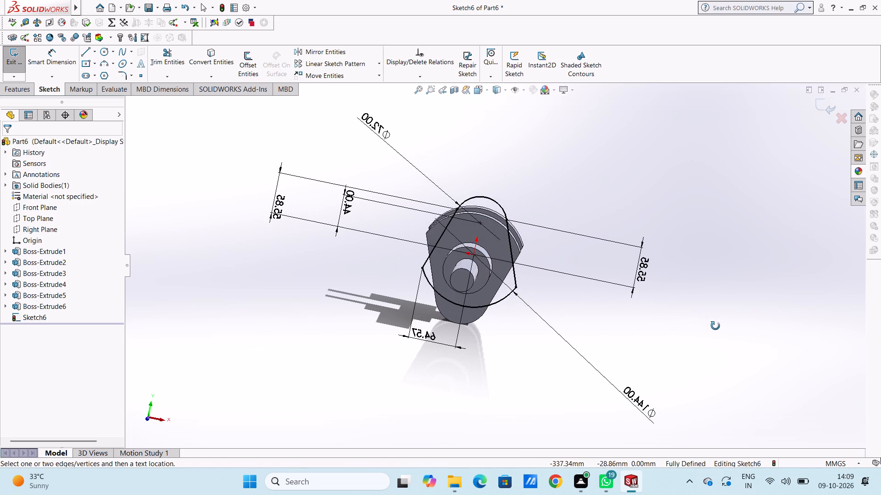
# Extrude the completed tapered web profile 15 mm outward, away from the existing webs, merged with the body.
pyautogui.moveTo(715, 326); pyautogui.dragTo(722, 325, button='middle')
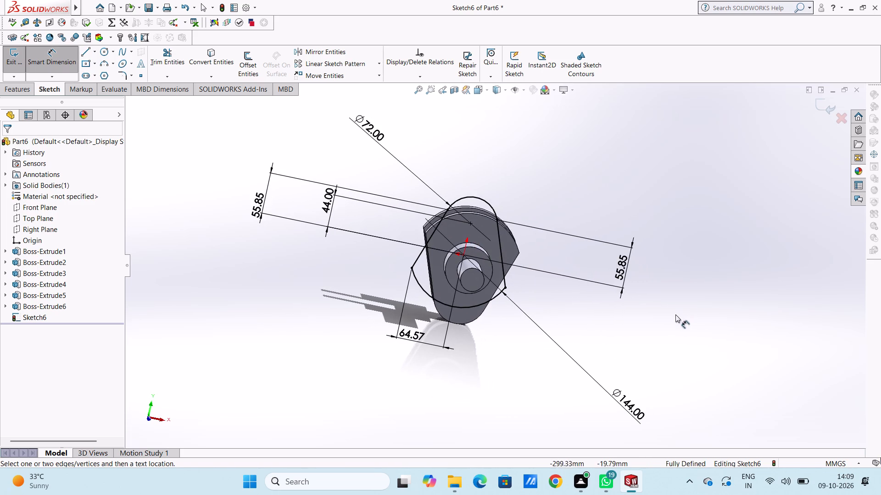
pyautogui.moveTo(674, 315); pyautogui.dragTo(671, 325, button='middle')
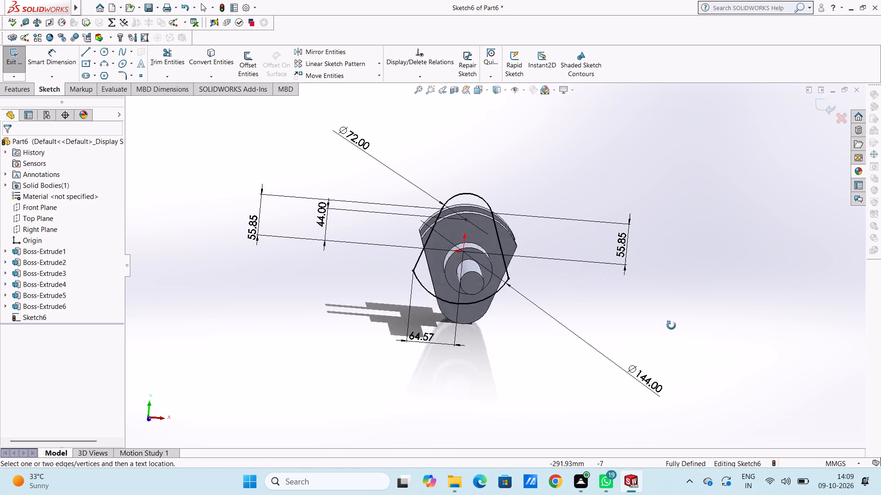
pyautogui.moveTo(671, 325); pyautogui.dragTo(675, 296, button='middle')
pyautogui.hotkey('ctrl', '2')
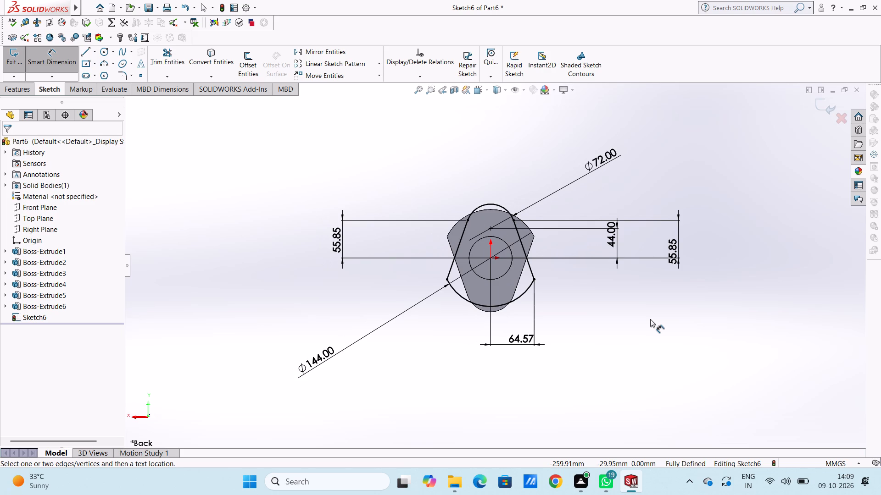
pyautogui.hotkey('ctrl', '1')
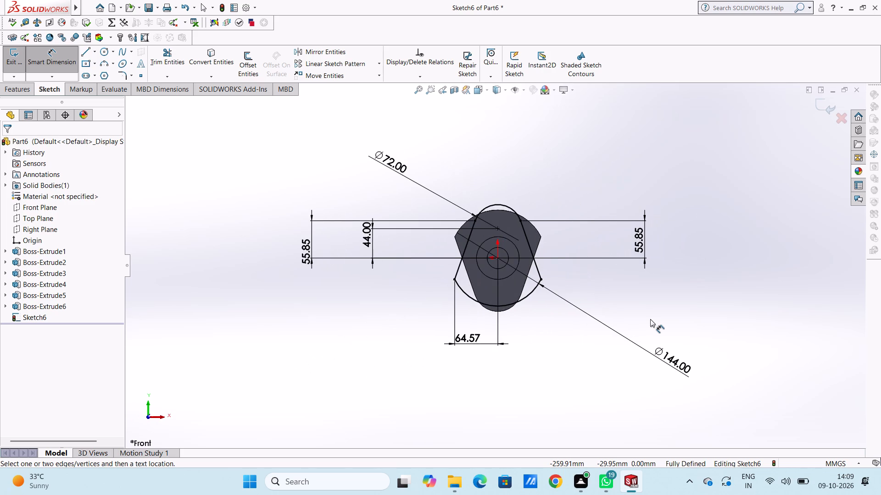
pyautogui.hotkey('ctrl', '2')
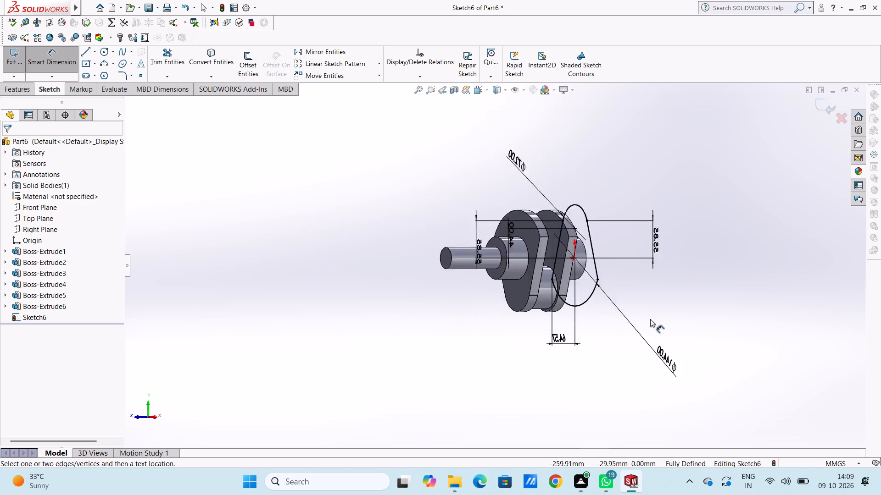
pyautogui.scroll(2, 597, 321)
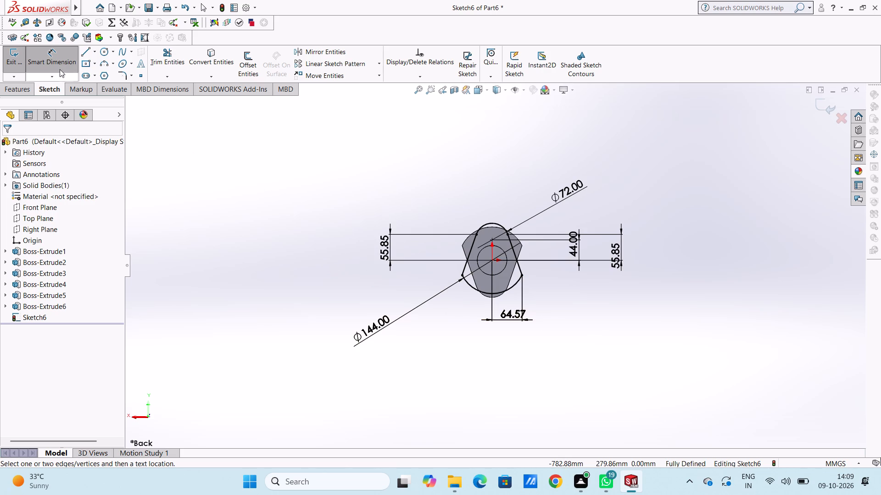
pyautogui.click(17, 88)
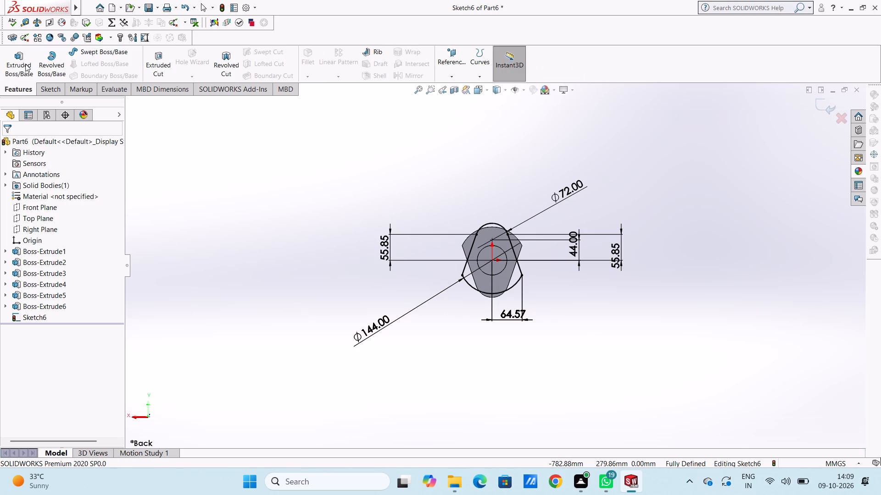
pyautogui.click(25, 64)
pyautogui.moveTo(325, 205); pyautogui.dragTo(390, 242, button='middle')
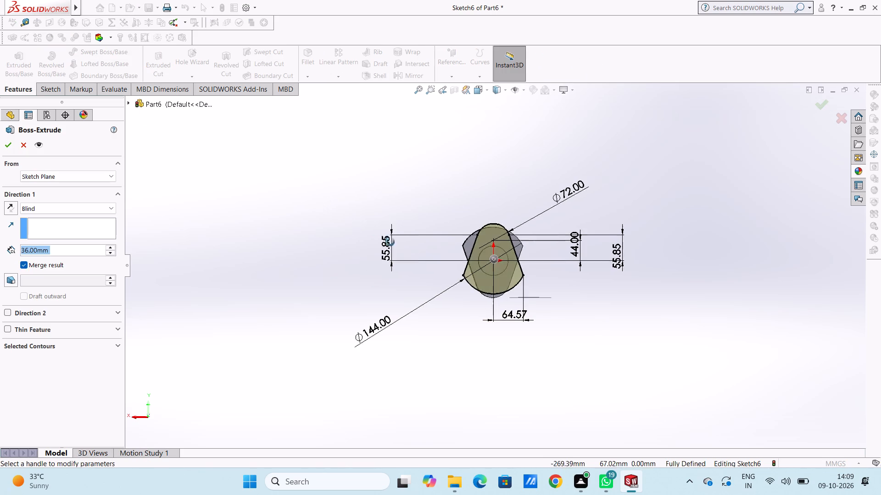
pyautogui.moveTo(390, 242); pyautogui.dragTo(411, 236, button='middle')
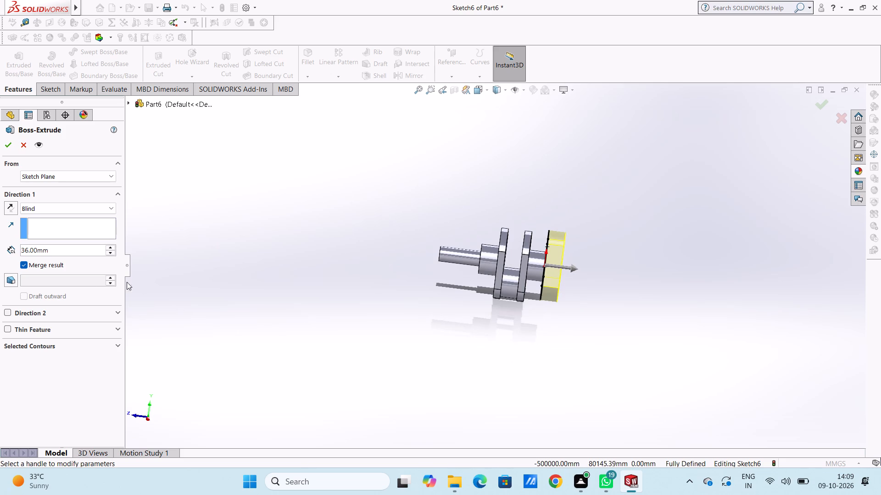
pyautogui.doubleClick(82, 250)
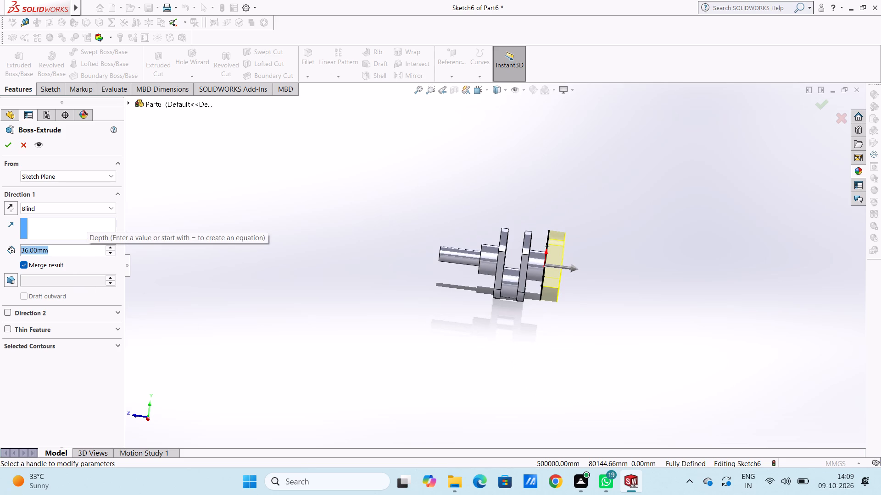
pyautogui.write('15')
pyautogui.press('Return')
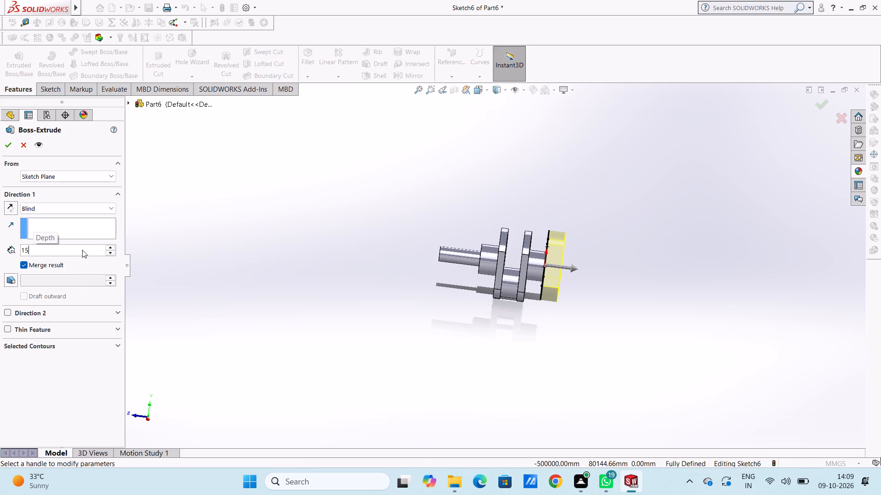
pyautogui.click(8, 144)
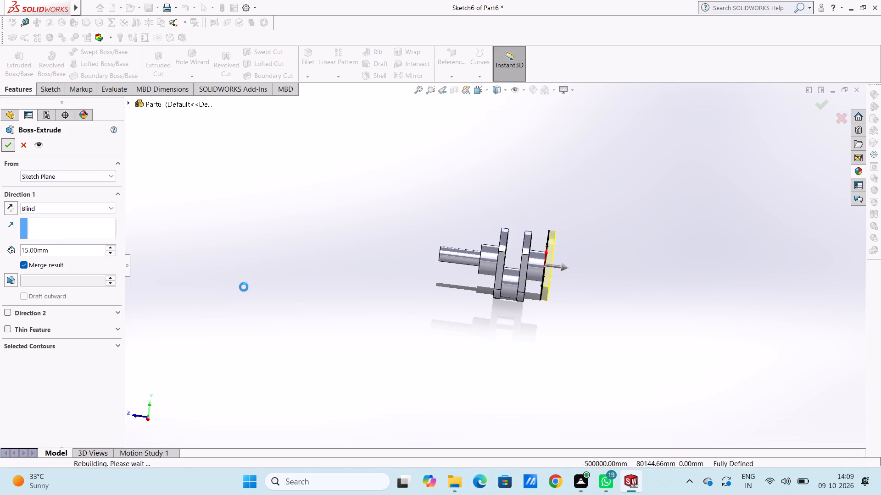
pyautogui.click(267, 303)
# On the new web's outer face, sketch a circle of radius 32 mm centred on the rounded upper end's arc centre.
pyautogui.moveTo(354, 326); pyautogui.dragTo(385, 271, button='middle')
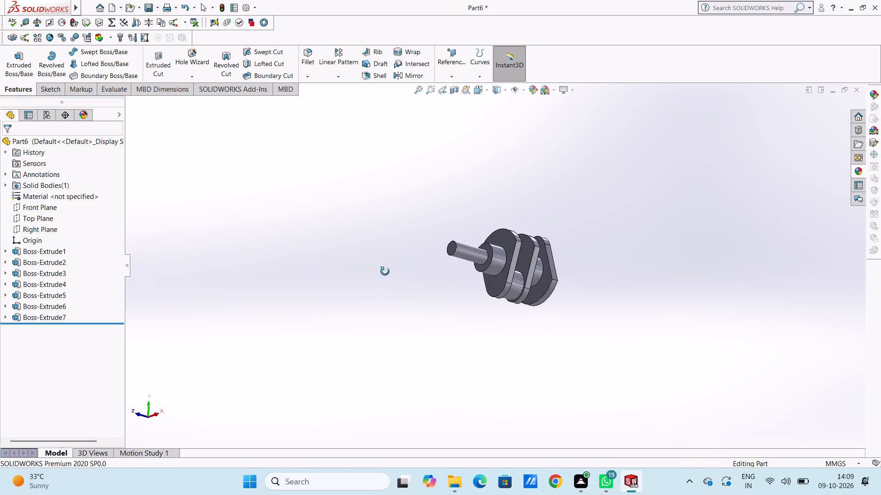
pyautogui.moveTo(385, 271); pyautogui.dragTo(345, 294, button='middle')
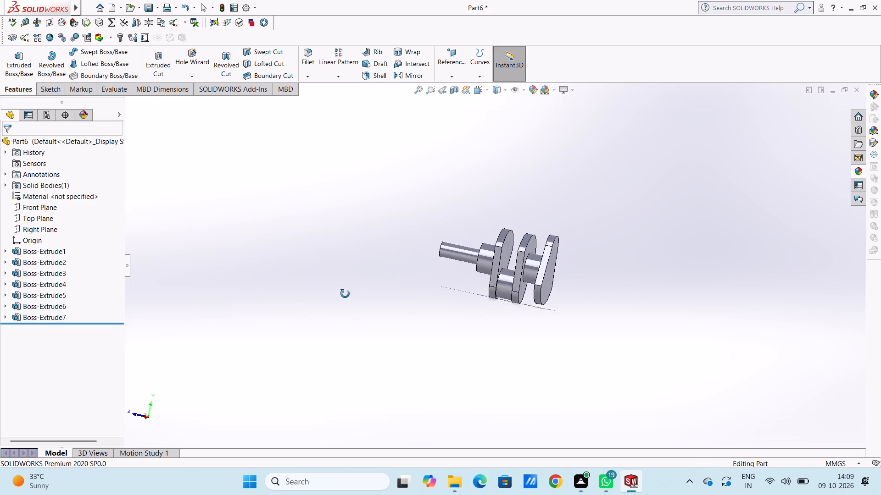
pyautogui.moveTo(345, 294); pyautogui.dragTo(361, 312, button='middle')
pyautogui.moveTo(347, 310); pyautogui.dragTo(288, 309, button='middle')
pyautogui.hotkey('ctrl', '1')
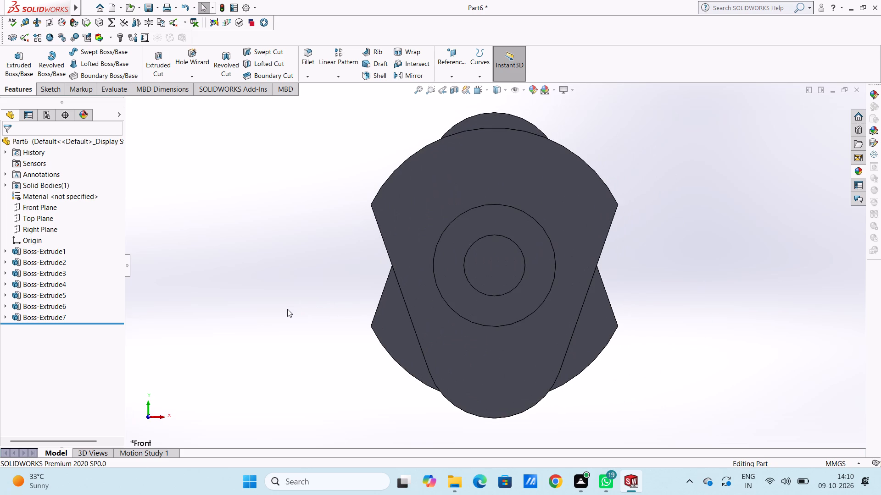
pyautogui.hotkey('ctrl', '2')
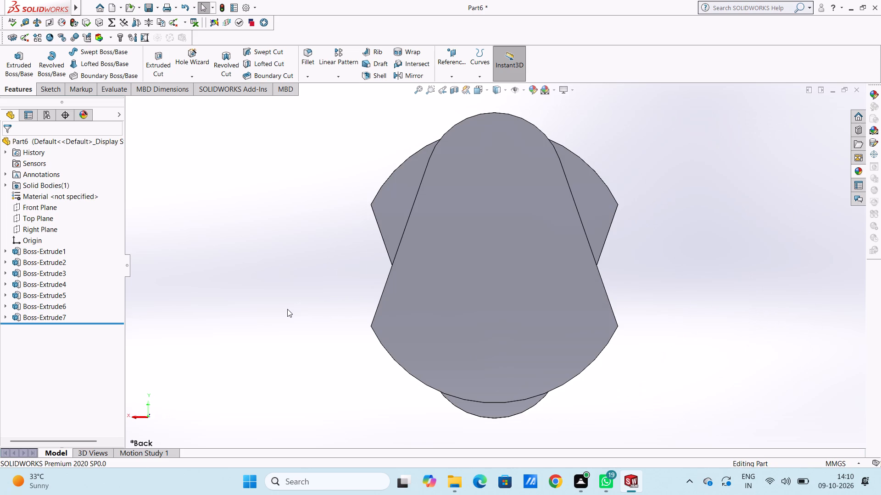
pyautogui.click(452, 256)
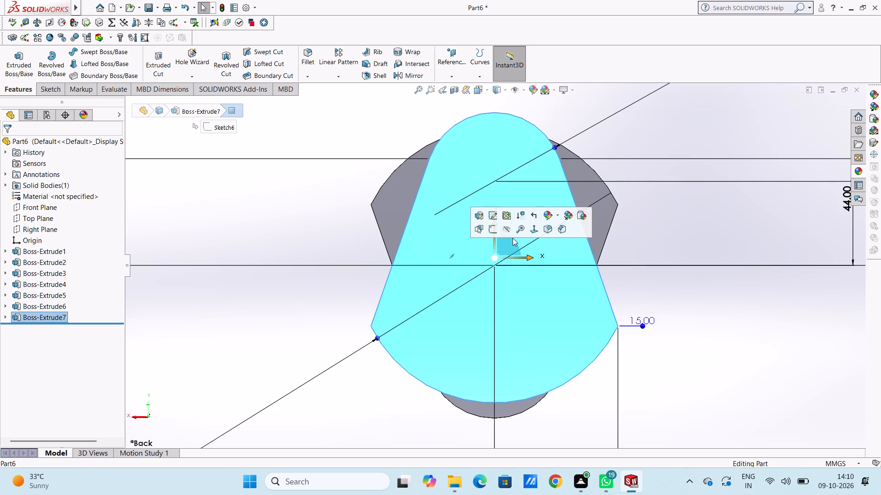
pyautogui.click(494, 229)
pyautogui.click(322, 232)
pyautogui.scroll(4, 450, 267)
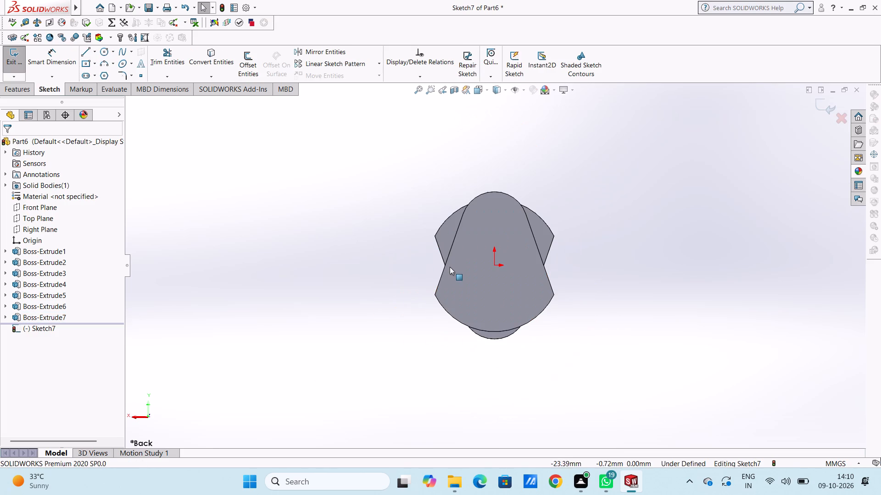
pyautogui.click(106, 50)
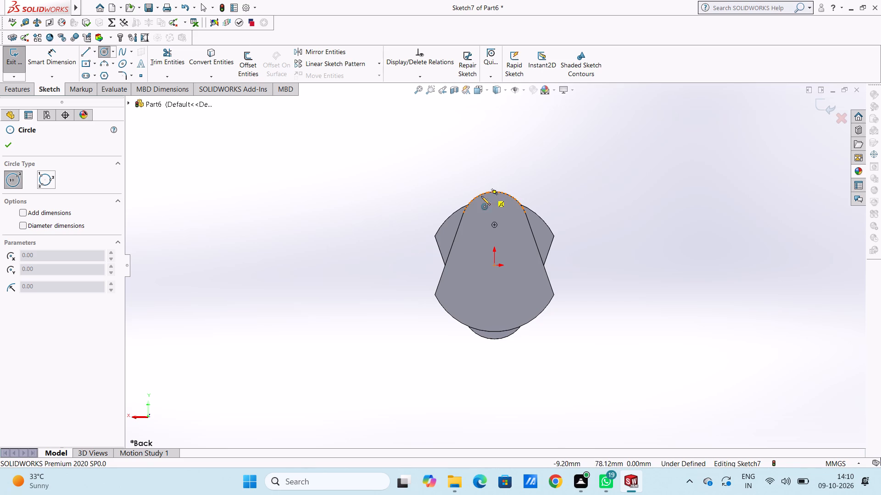
pyautogui.click(493, 224)
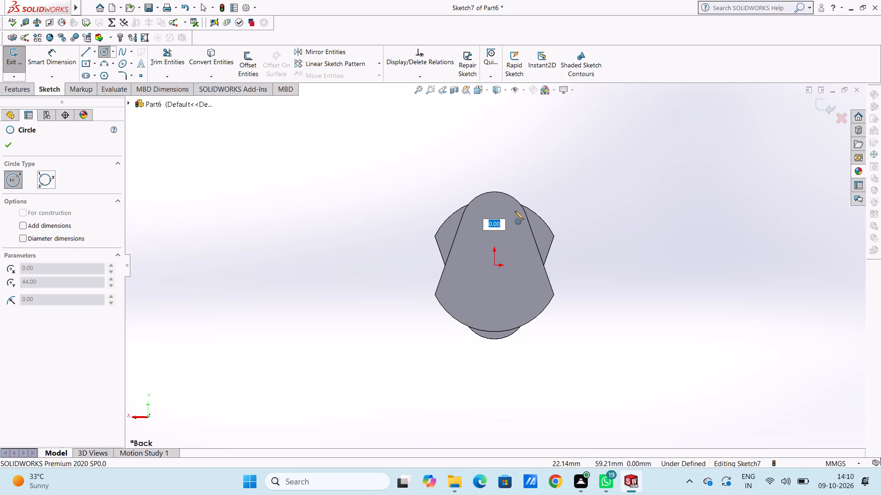
pyautogui.write('32')
pyautogui.press('Return')
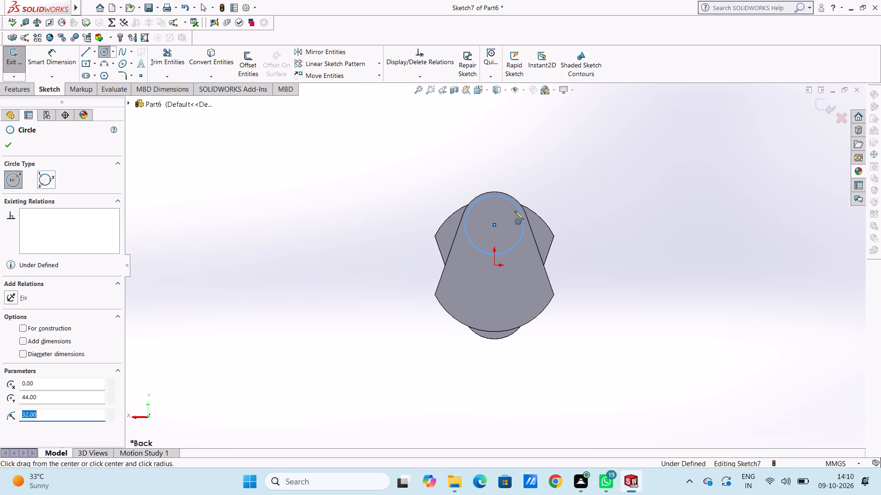
pyautogui.click(12, 144)
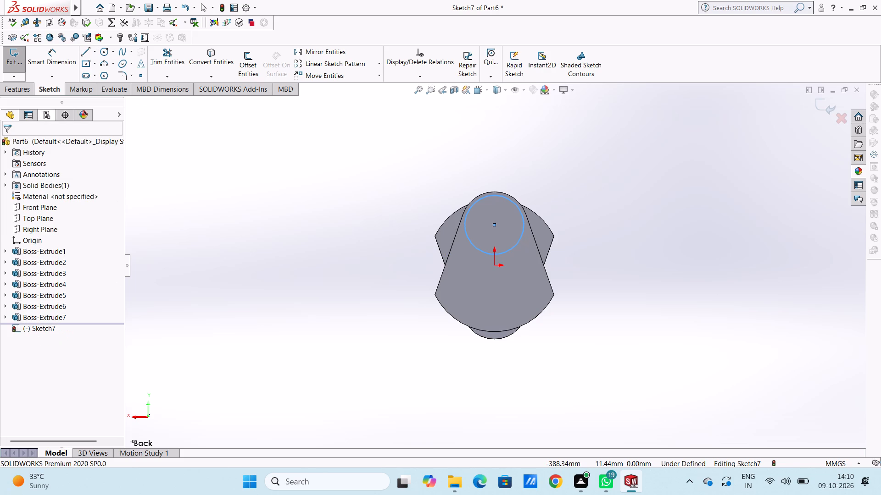
# Dimension the circle's diameter, keeping its drawn value.
pyautogui.click(62, 57)
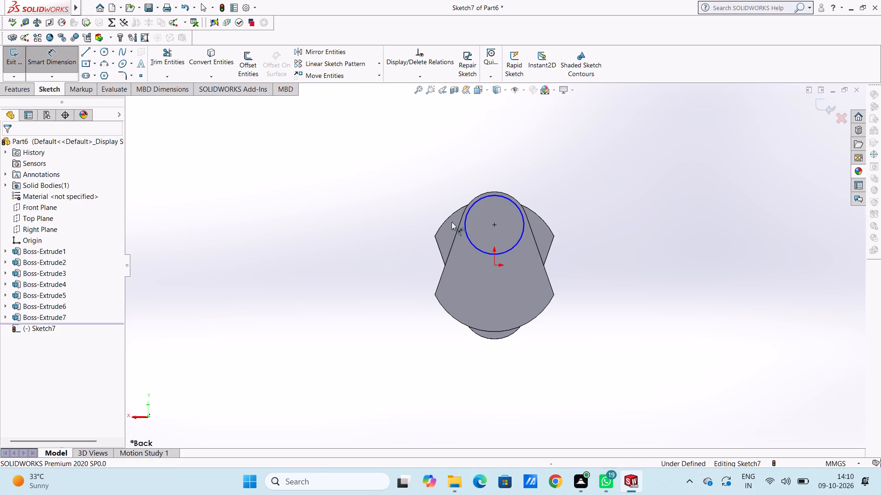
pyautogui.click(467, 236)
pyautogui.click(301, 310)
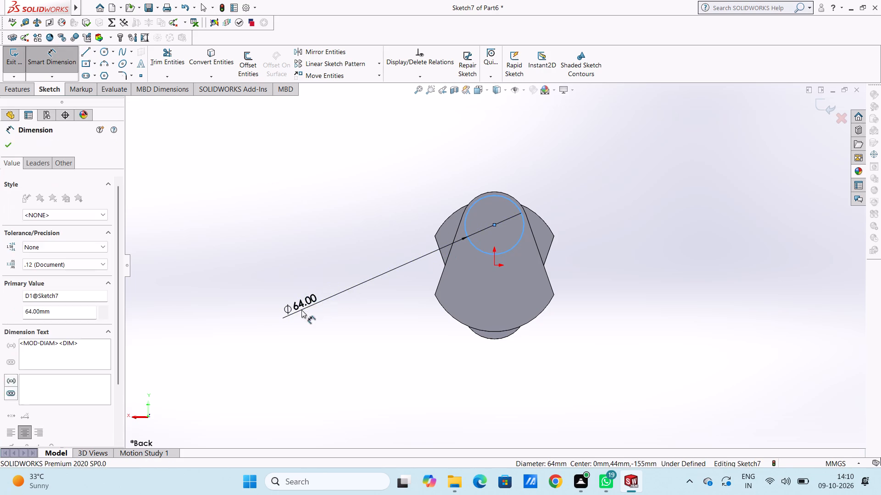
pyautogui.click(261, 299)
pyautogui.click(252, 280)
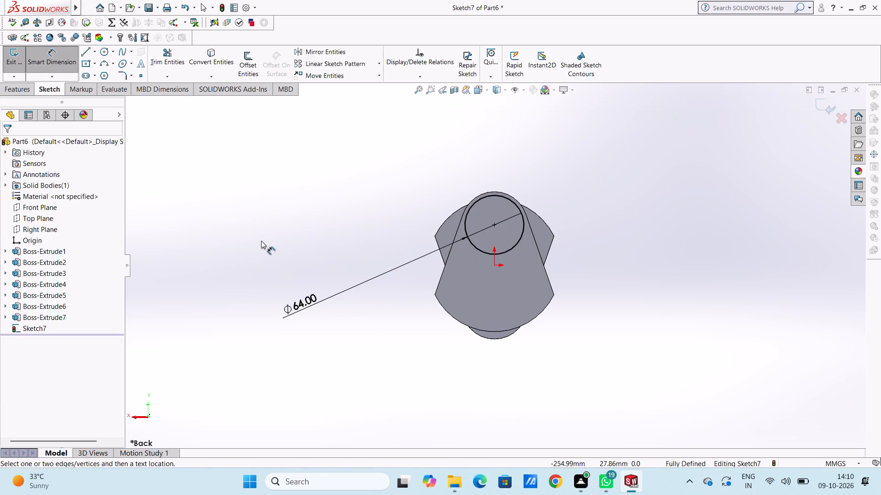
pyautogui.moveTo(273, 248); pyautogui.dragTo(331, 282, button='middle')
pyautogui.click(52, 63)
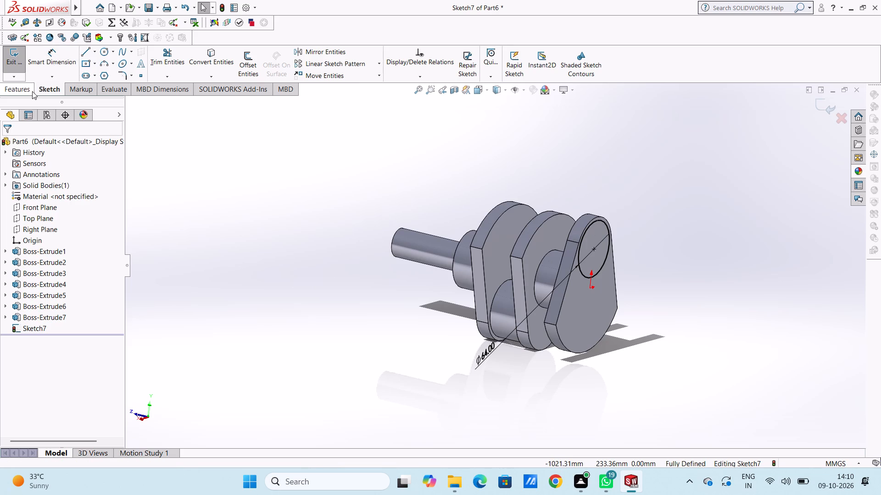
# Extrude the circle 36 mm outward from the web face to form the second offset pin.
pyautogui.click(32, 91)
pyautogui.click(23, 55)
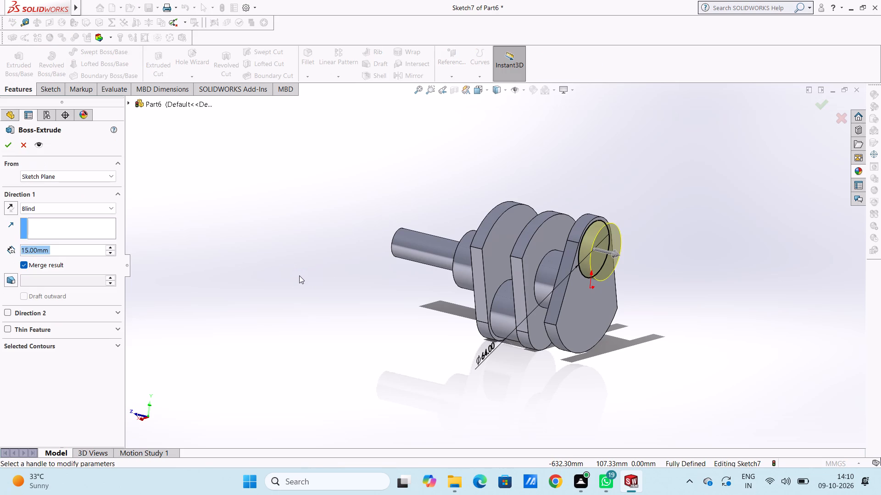
pyautogui.write('36')
pyautogui.press('Return')
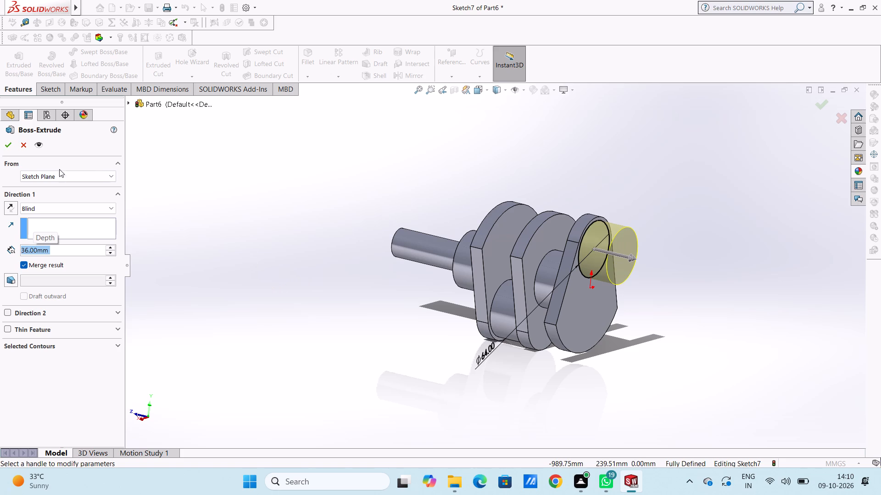
pyautogui.click(9, 145)
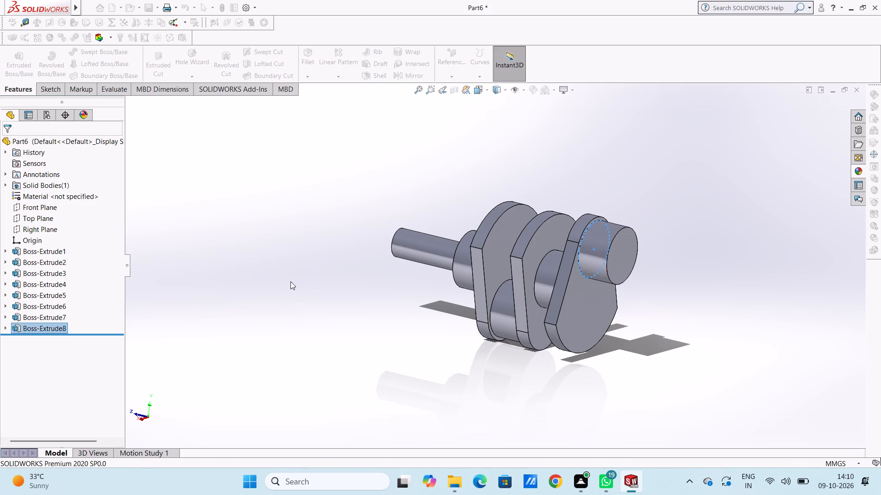
pyautogui.click(290, 281)
# Reuse the third web's profile, Sketch6, to extrude a web 15 mm outward from the second offset pin's end face, merged with the body.
pyautogui.moveTo(293, 285); pyautogui.dragTo(303, 266, button='middle')
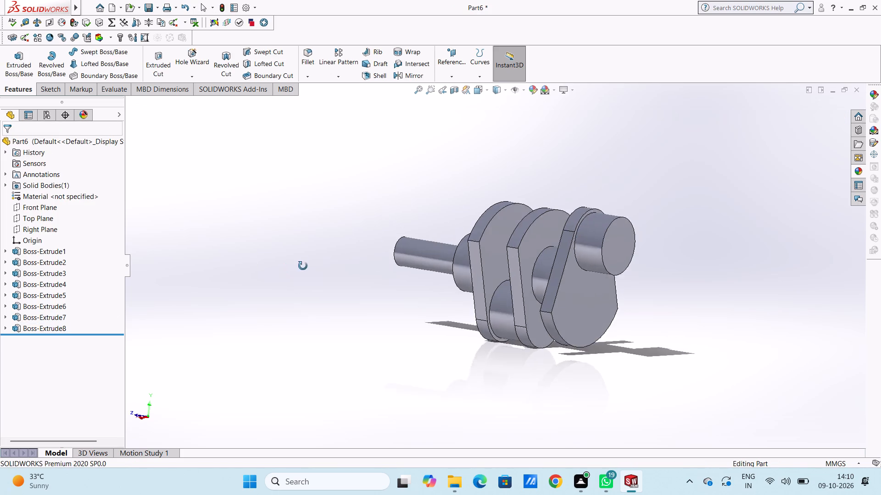
pyautogui.moveTo(303, 266); pyautogui.dragTo(315, 296, button='middle')
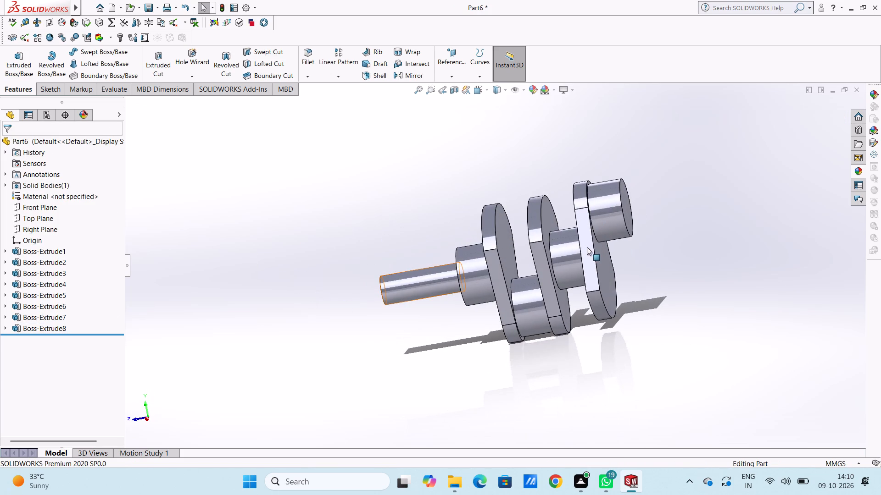
pyautogui.scroll(-1, 641, 234)
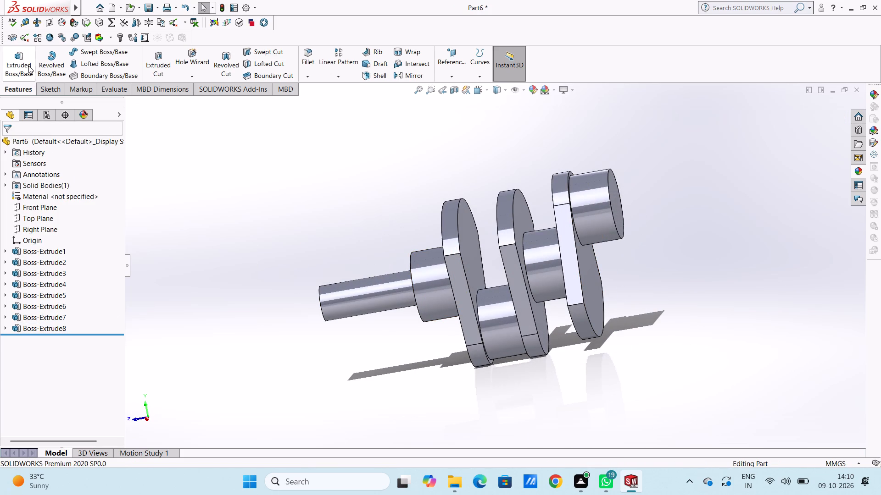
pyautogui.click(28, 65)
pyautogui.click(128, 103)
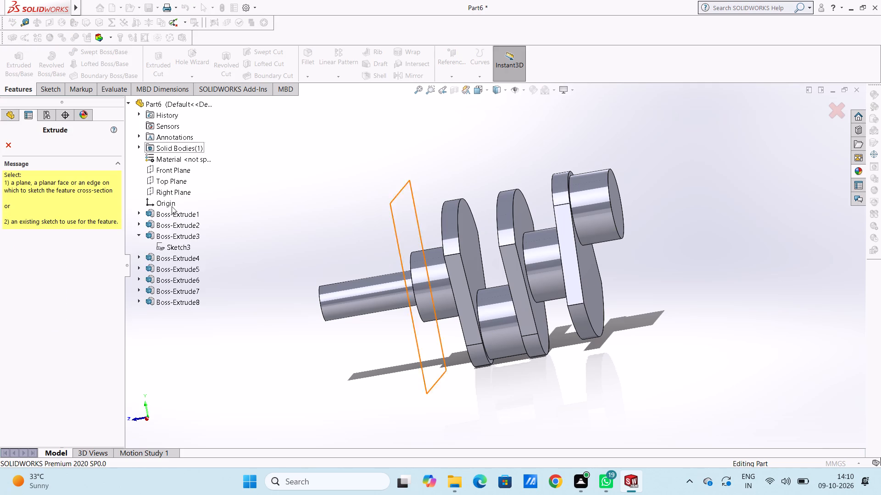
pyautogui.click(139, 289)
pyautogui.click(168, 303)
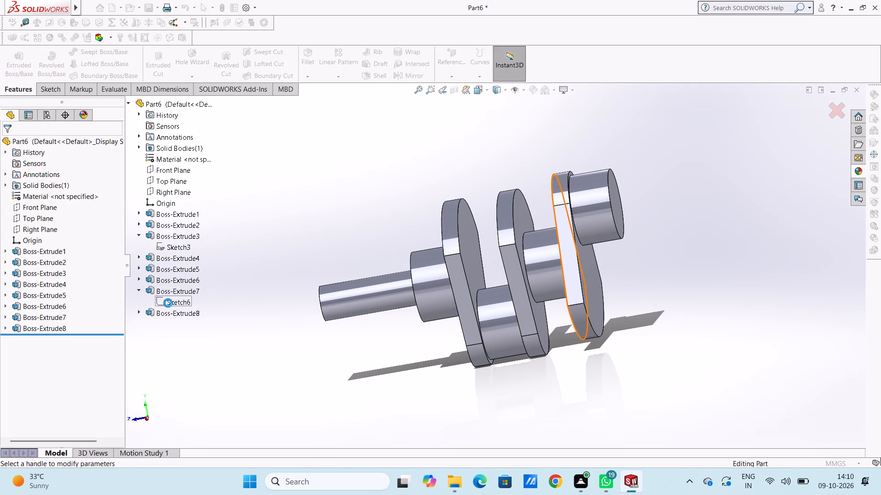
pyautogui.click(56, 176)
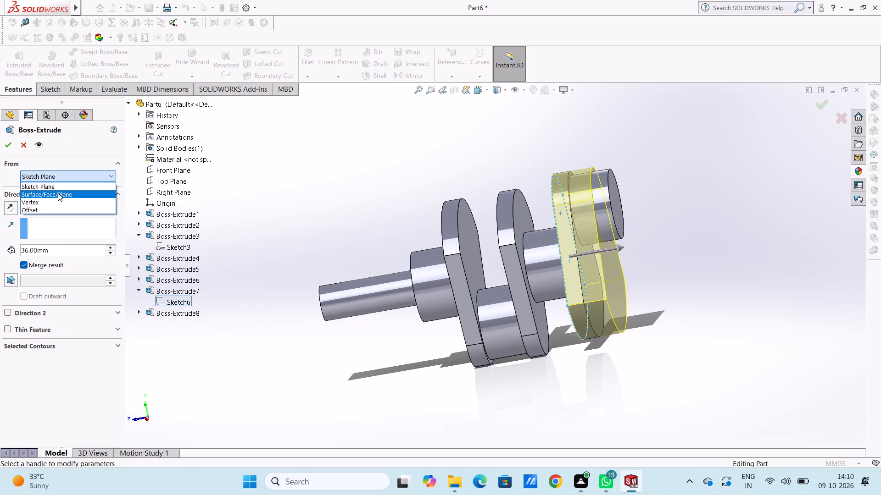
pyautogui.click(62, 193)
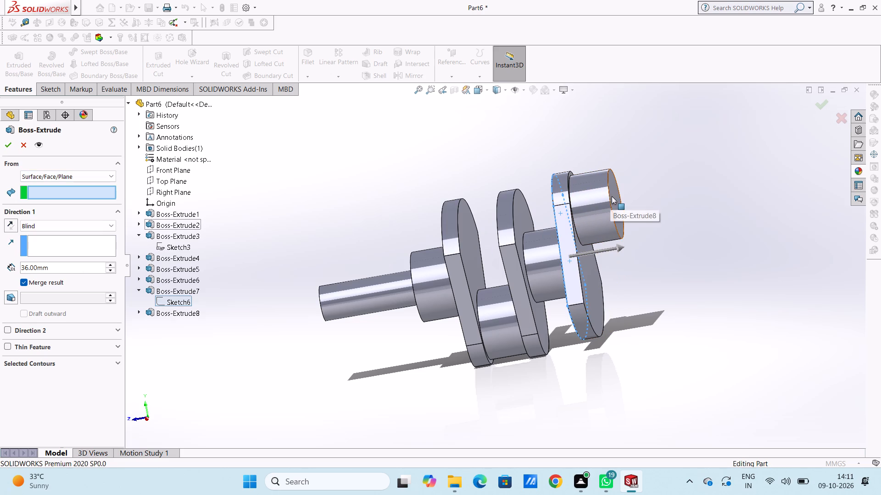
pyautogui.click(613, 196)
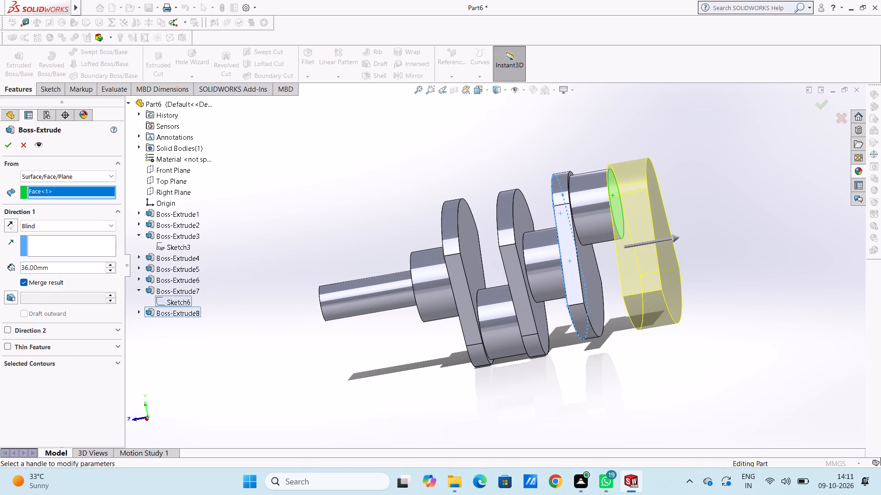
pyautogui.doubleClick(66, 268)
pyautogui.write('15')
pyautogui.press('Return')
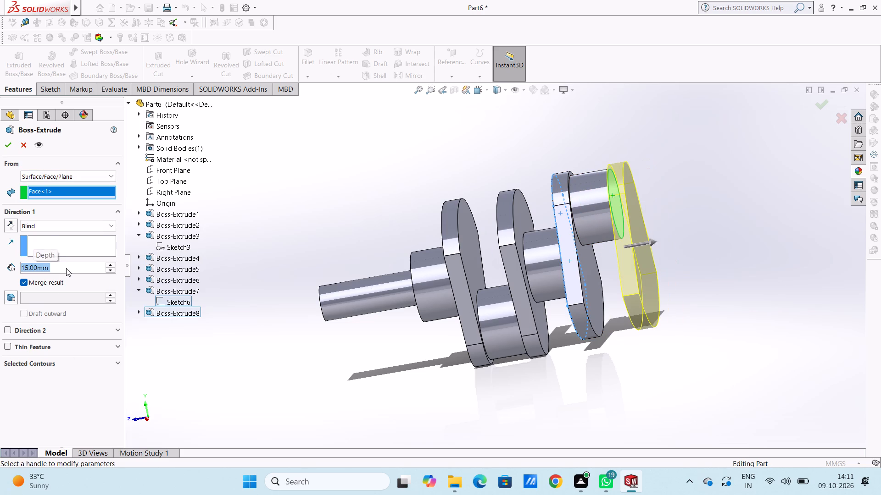
pyautogui.click(8, 146)
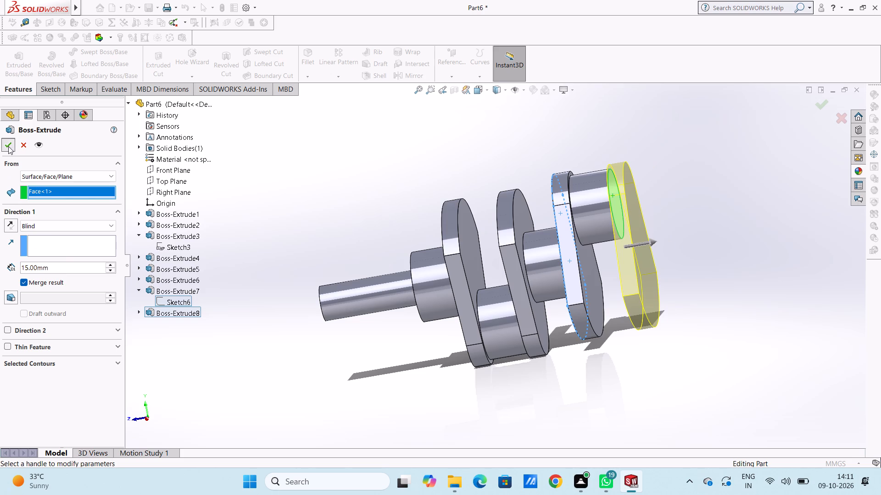
pyautogui.click(263, 209)
# On the newest web's outer face, sketch a circle about 63 mm in diameter centred on the origin.
pyautogui.moveTo(267, 238); pyautogui.dragTo(307, 213, button='middle')
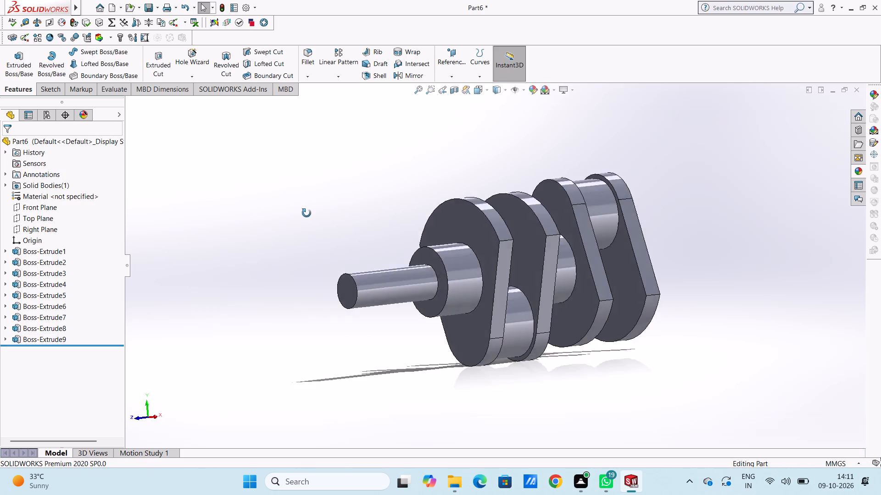
pyautogui.moveTo(307, 213); pyautogui.dragTo(275, 224, button='middle')
pyautogui.moveTo(255, 310); pyautogui.dragTo(307, 310, button='middle')
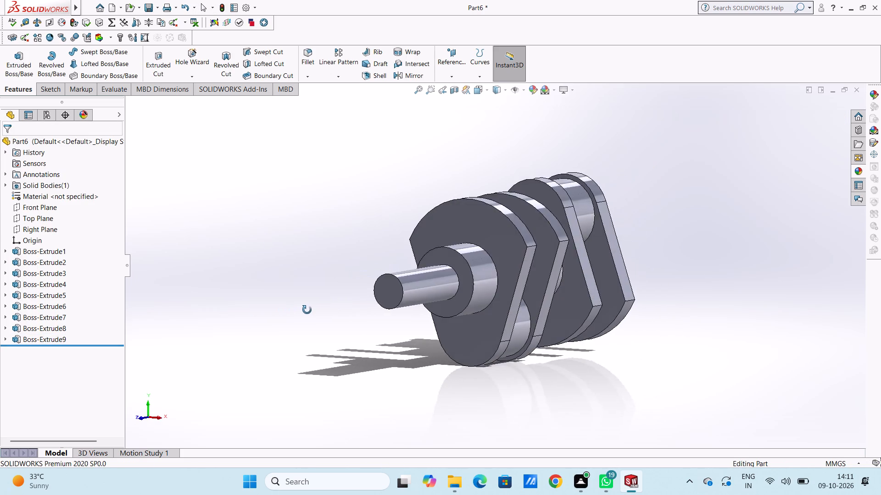
pyautogui.moveTo(307, 310); pyautogui.dragTo(319, 312, button='middle')
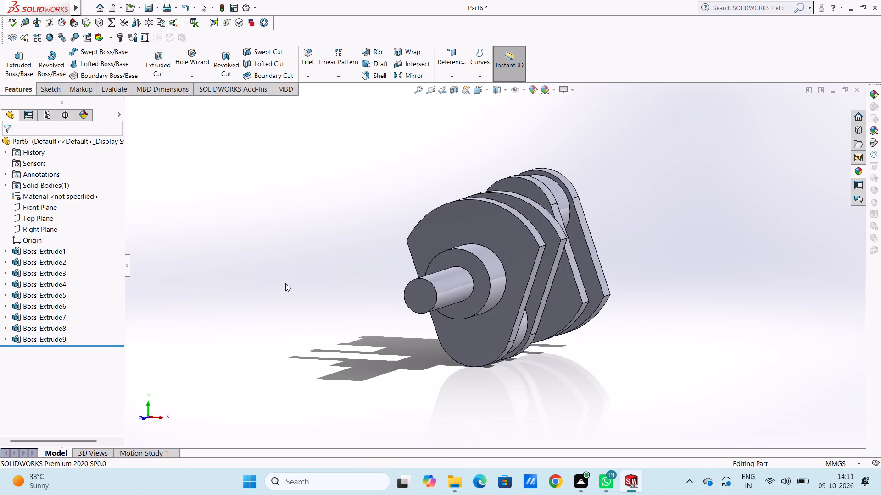
pyautogui.moveTo(419, 361); pyautogui.dragTo(433, 346, button='middle')
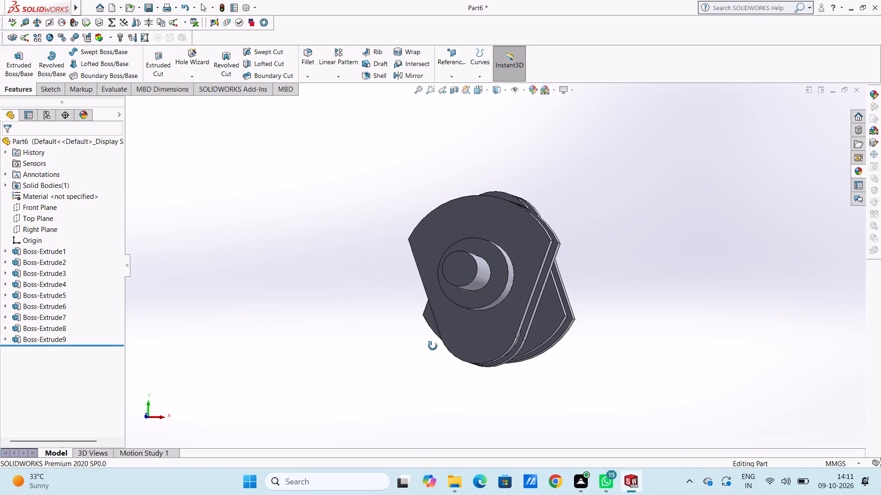
pyautogui.moveTo(433, 346); pyautogui.dragTo(361, 355, button='middle')
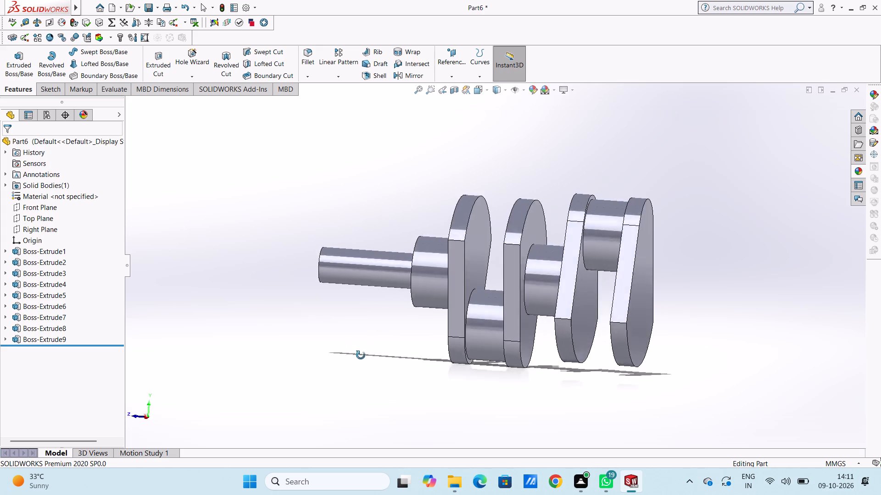
pyautogui.moveTo(361, 355); pyautogui.dragTo(318, 358, button='middle')
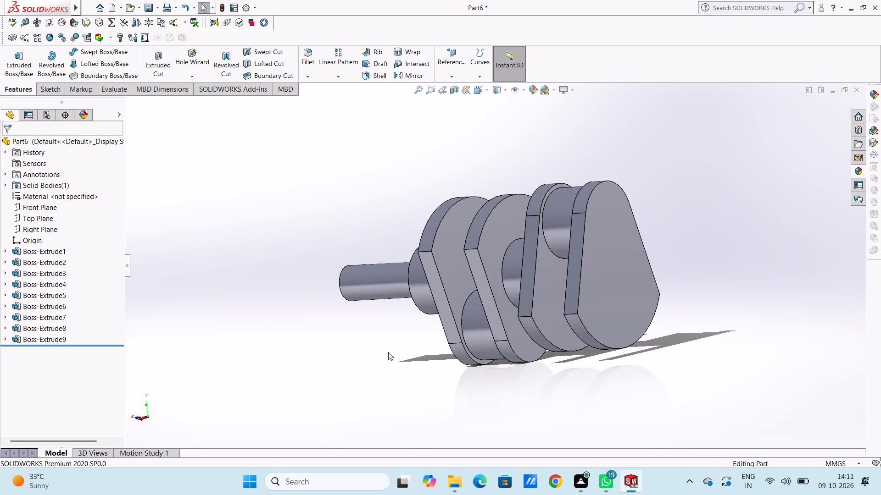
pyautogui.hotkey('ctrl', '2')
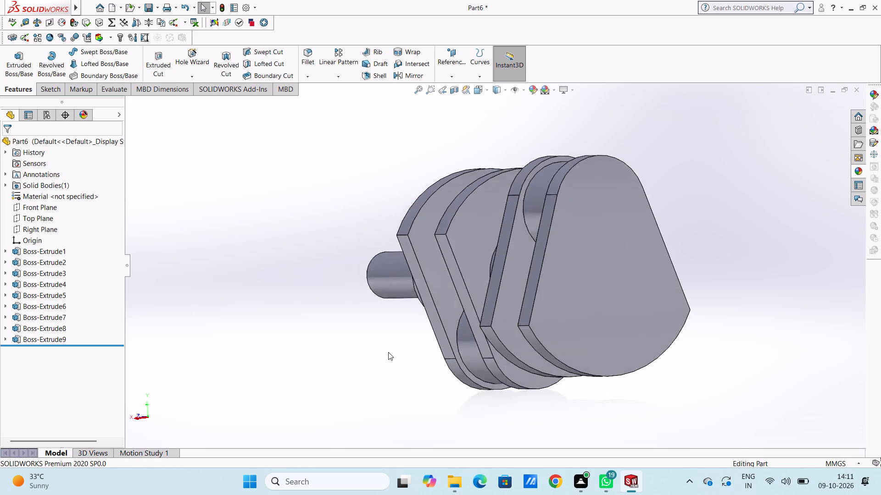
pyautogui.scroll(3, 388, 352)
pyautogui.click(479, 279)
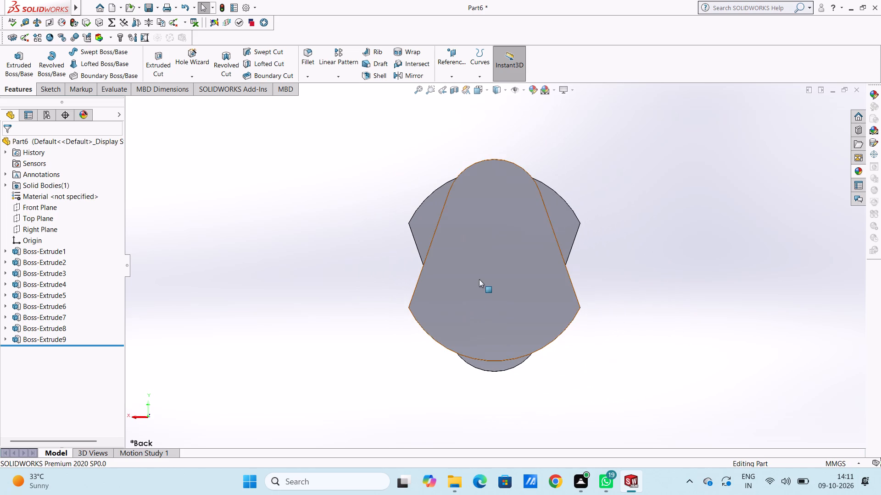
pyautogui.click(520, 253)
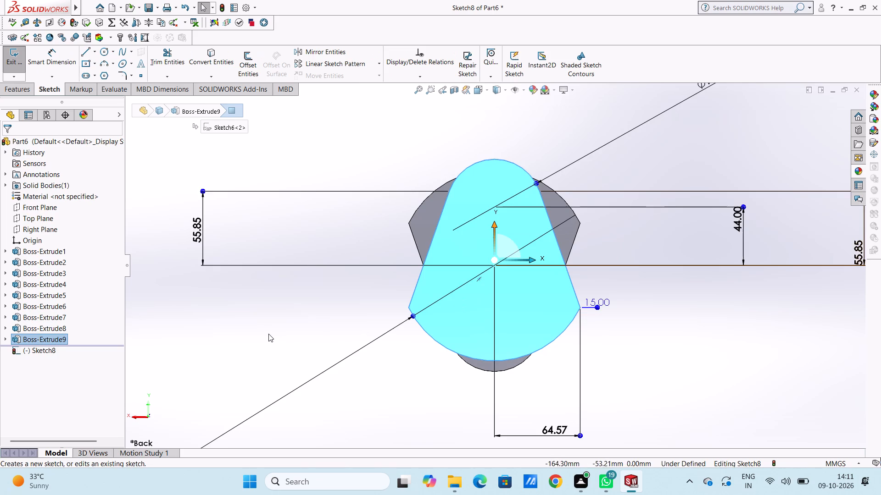
pyautogui.click(267, 333)
pyautogui.click(106, 50)
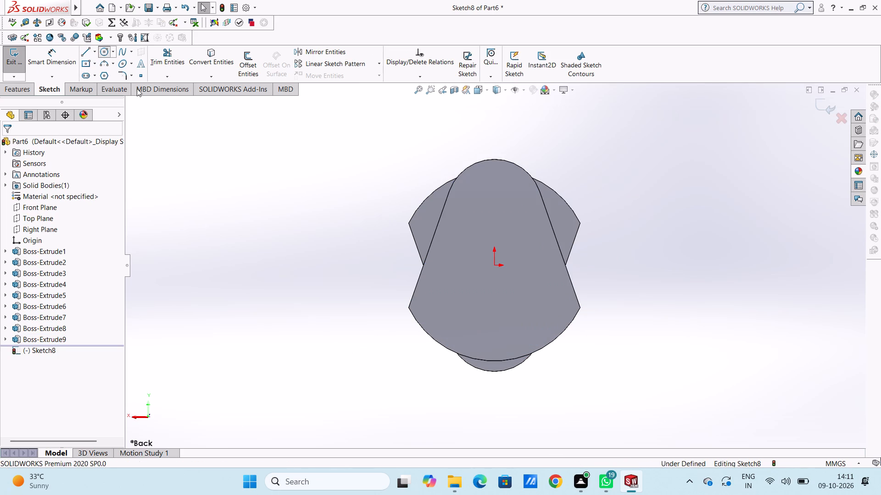
pyautogui.click(493, 263)
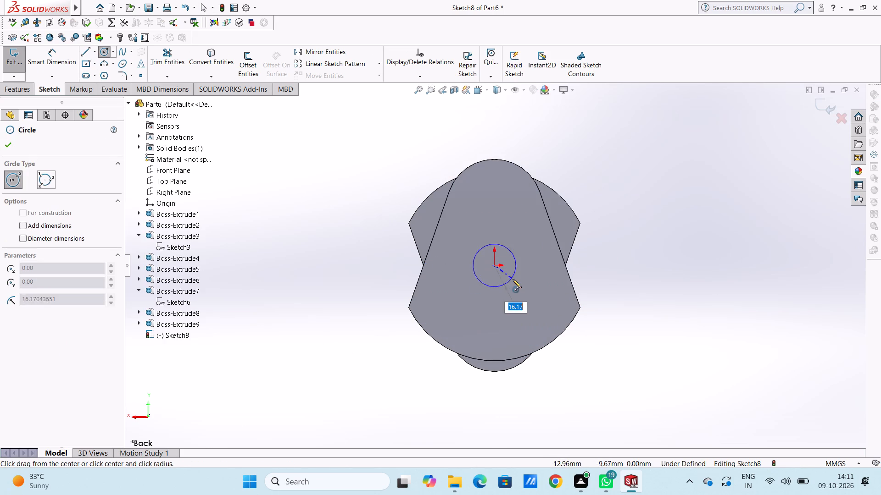
pyautogui.click(527, 291)
pyautogui.click(13, 143)
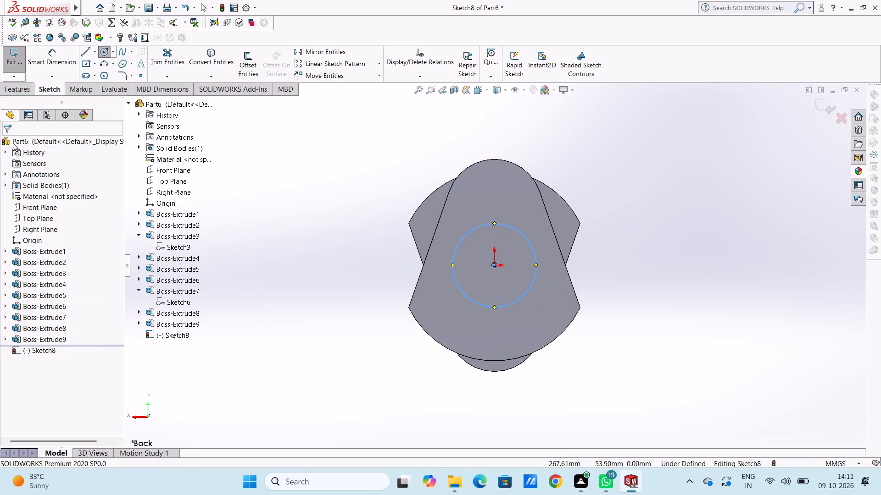
# Dimension the circle's diameter as 64 mm.
pyautogui.click(55, 57)
pyautogui.click(471, 301)
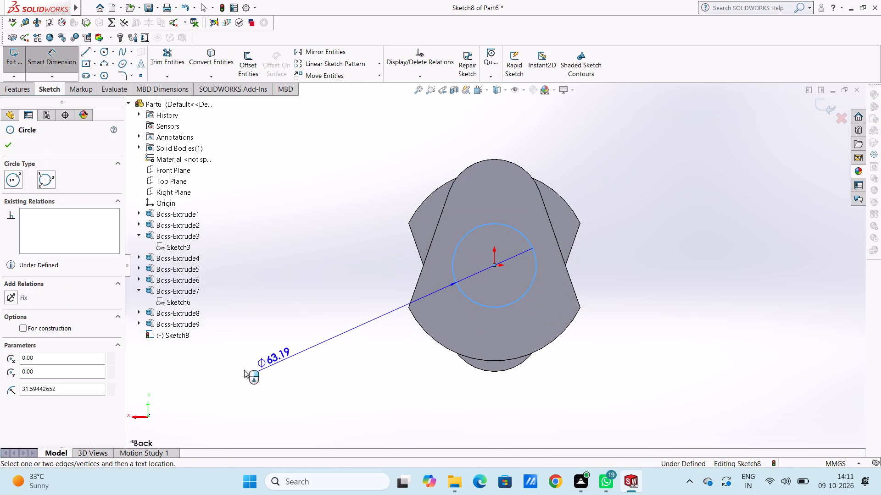
pyautogui.click(234, 372)
pyautogui.write('64')
pyautogui.press('Return')
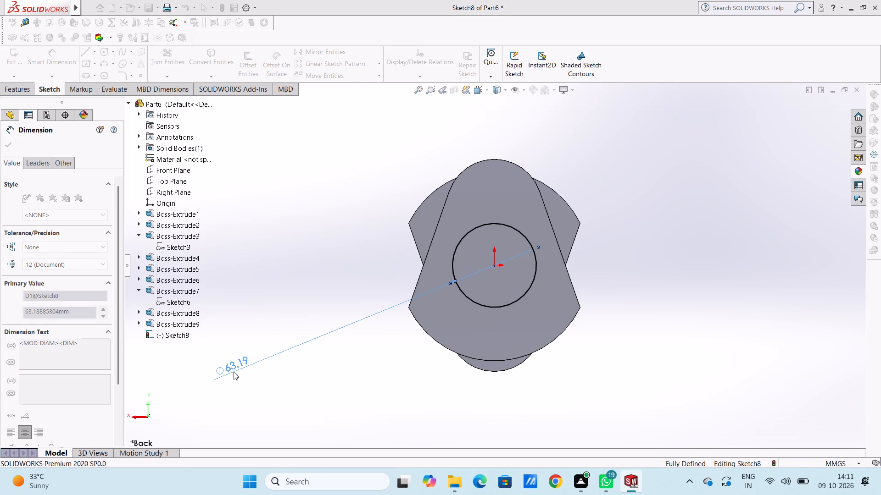
pyautogui.click(314, 317)
pyautogui.scroll(3, 311, 295)
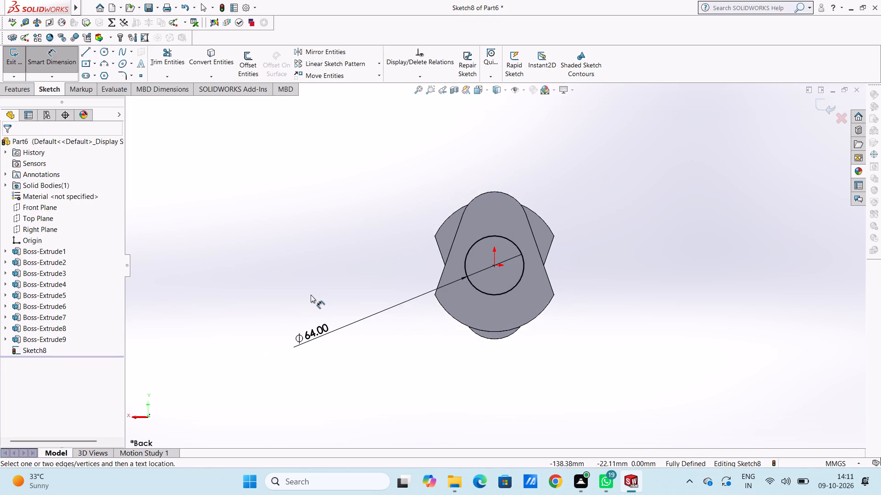
pyautogui.moveTo(312, 280); pyautogui.dragTo(365, 304, button='middle')
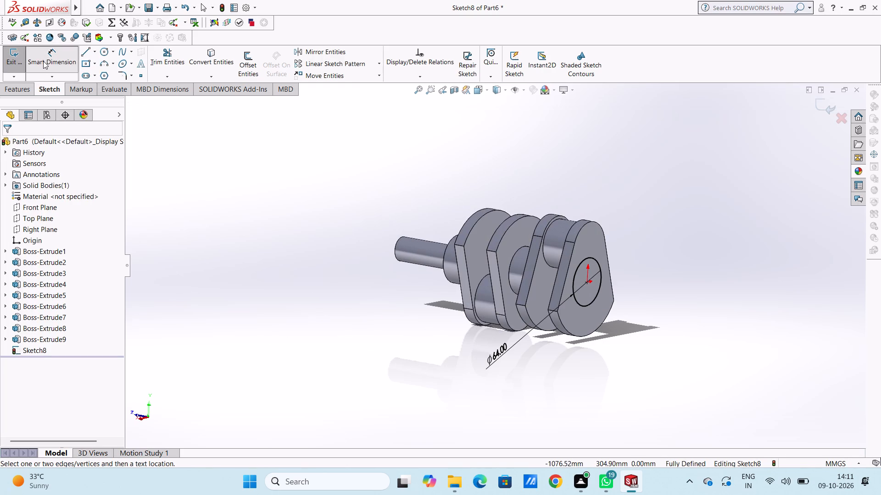
pyautogui.click(44, 61)
# Extrude the 64 mm circle 36 mm outward from the web face as a coaxial journal, merged with the body.
pyautogui.click(19, 93)
pyautogui.click(18, 61)
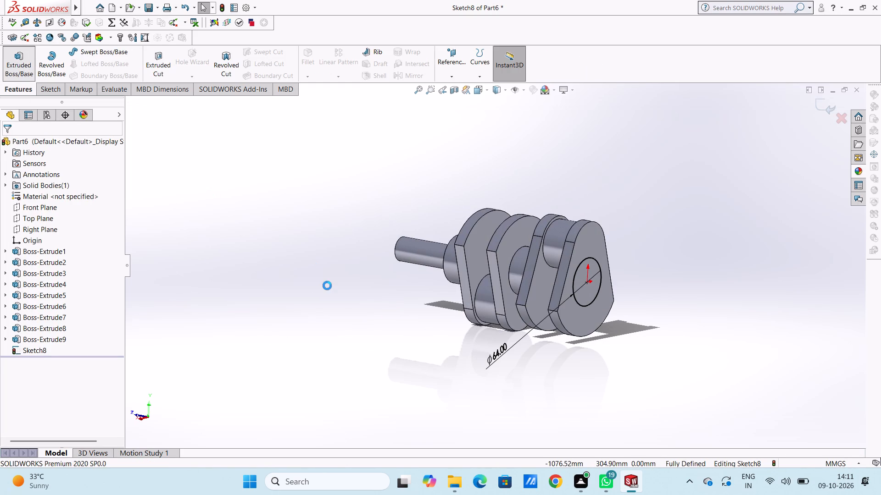
pyautogui.write('36')
pyautogui.press('Return')
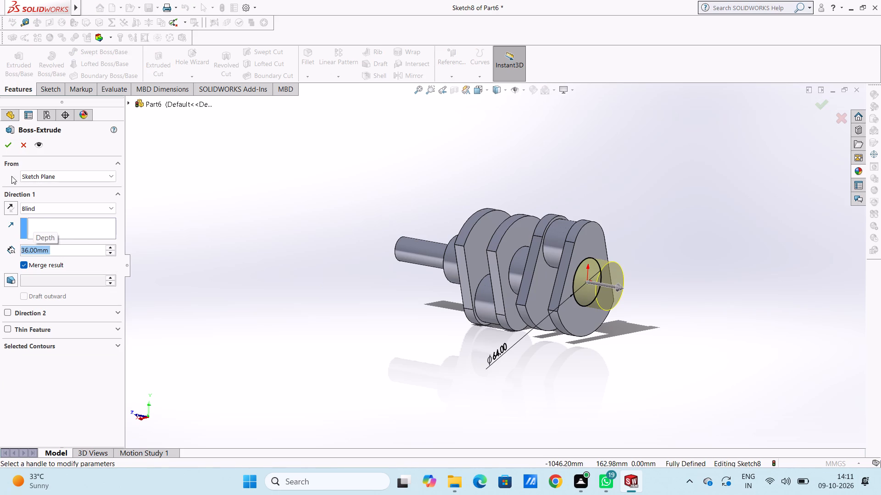
pyautogui.click(11, 146)
pyautogui.click(361, 303)
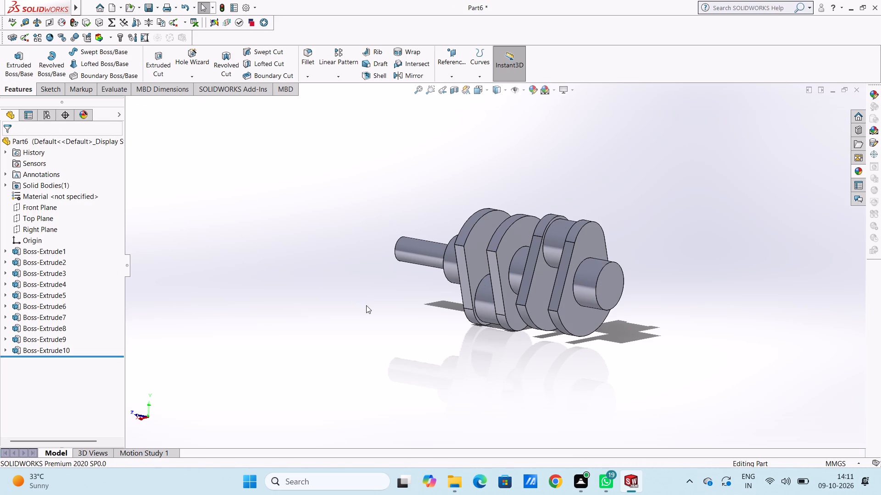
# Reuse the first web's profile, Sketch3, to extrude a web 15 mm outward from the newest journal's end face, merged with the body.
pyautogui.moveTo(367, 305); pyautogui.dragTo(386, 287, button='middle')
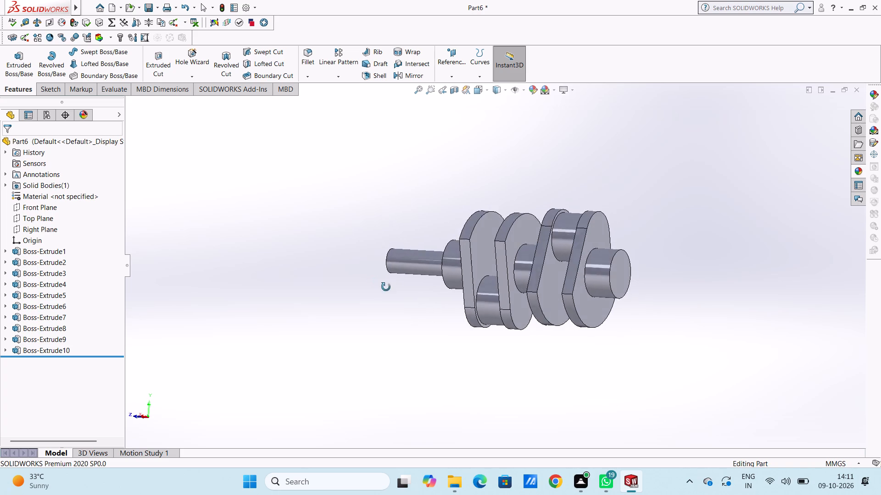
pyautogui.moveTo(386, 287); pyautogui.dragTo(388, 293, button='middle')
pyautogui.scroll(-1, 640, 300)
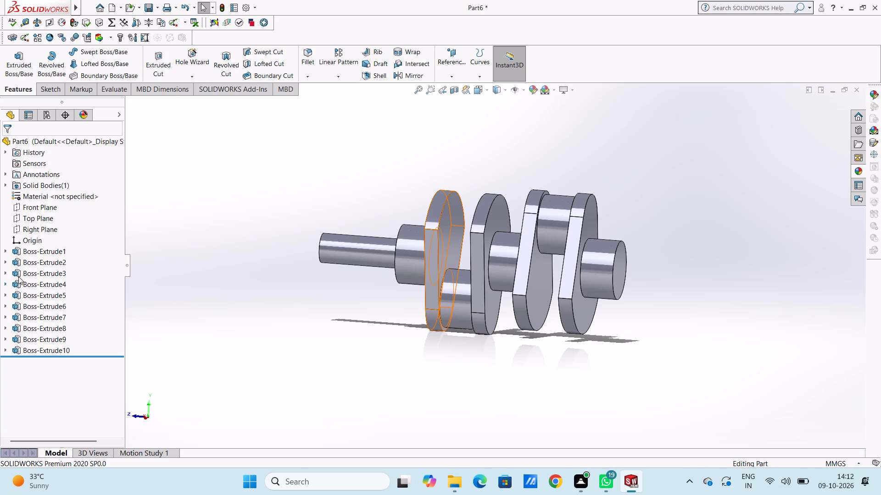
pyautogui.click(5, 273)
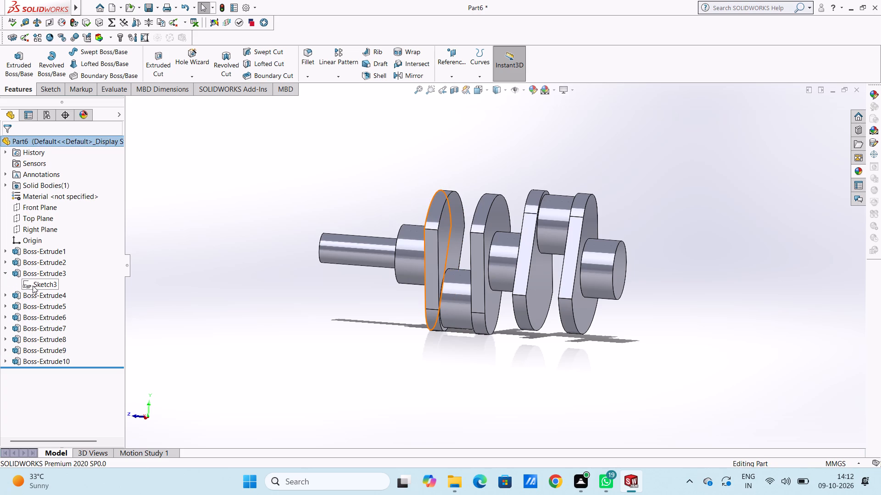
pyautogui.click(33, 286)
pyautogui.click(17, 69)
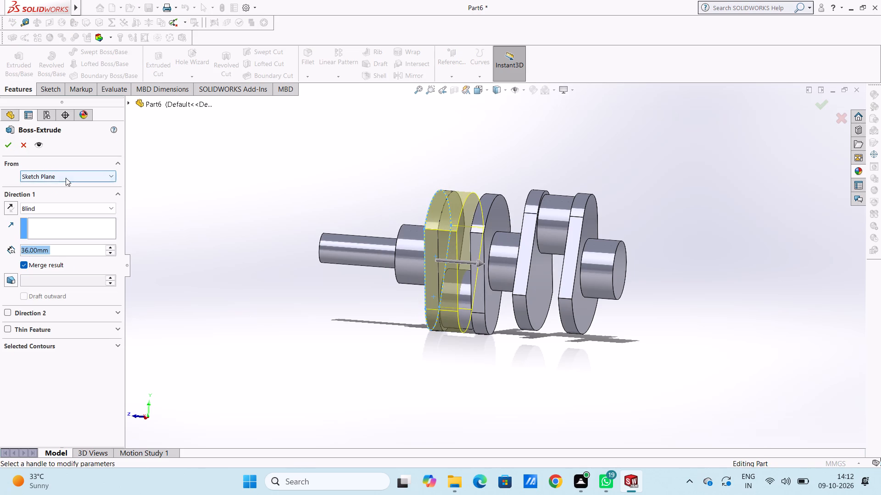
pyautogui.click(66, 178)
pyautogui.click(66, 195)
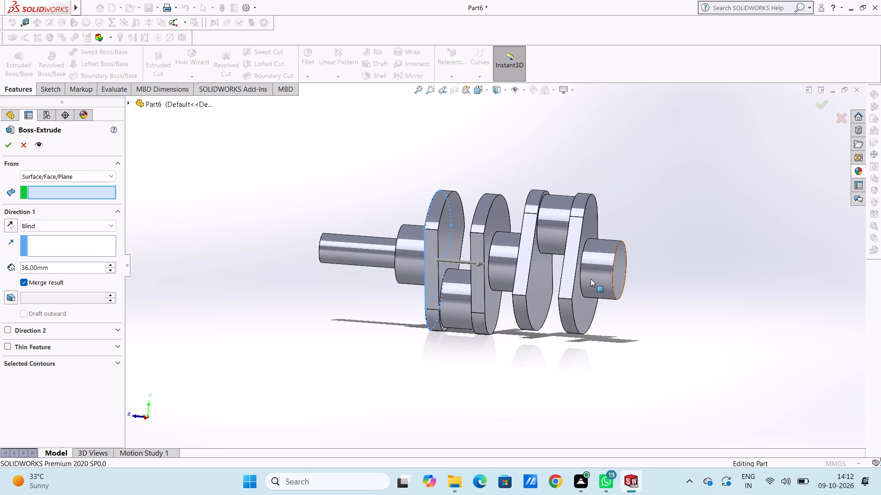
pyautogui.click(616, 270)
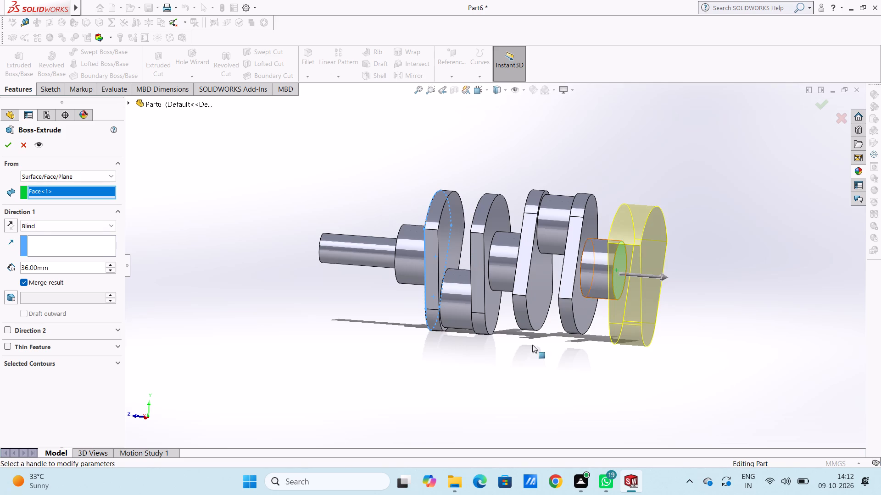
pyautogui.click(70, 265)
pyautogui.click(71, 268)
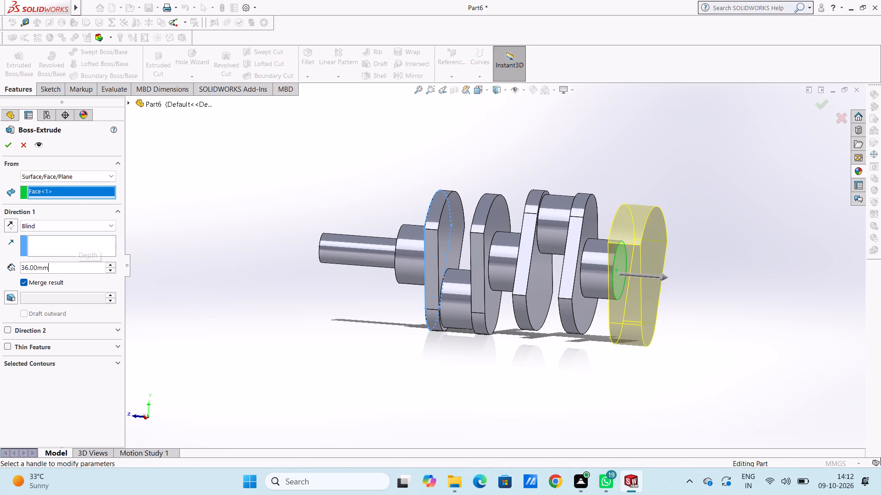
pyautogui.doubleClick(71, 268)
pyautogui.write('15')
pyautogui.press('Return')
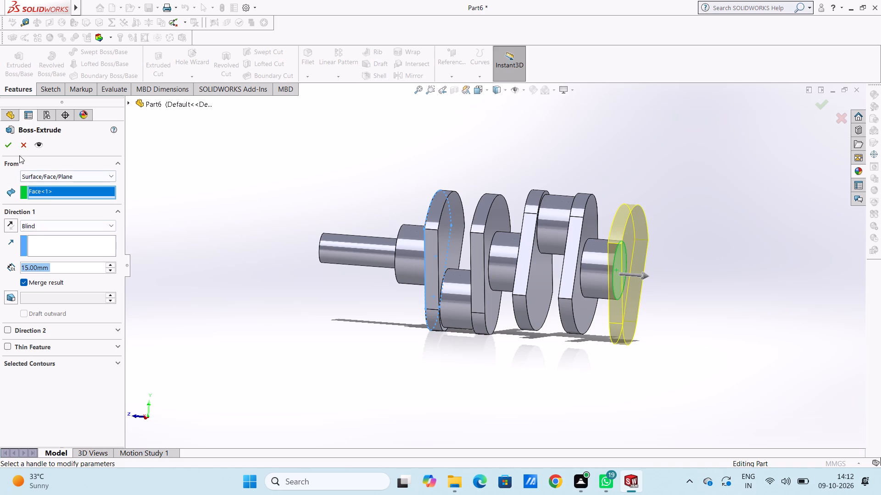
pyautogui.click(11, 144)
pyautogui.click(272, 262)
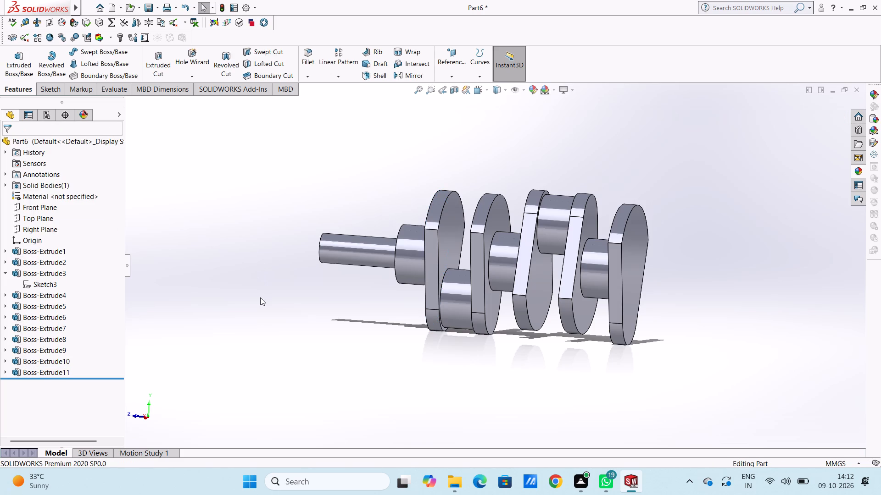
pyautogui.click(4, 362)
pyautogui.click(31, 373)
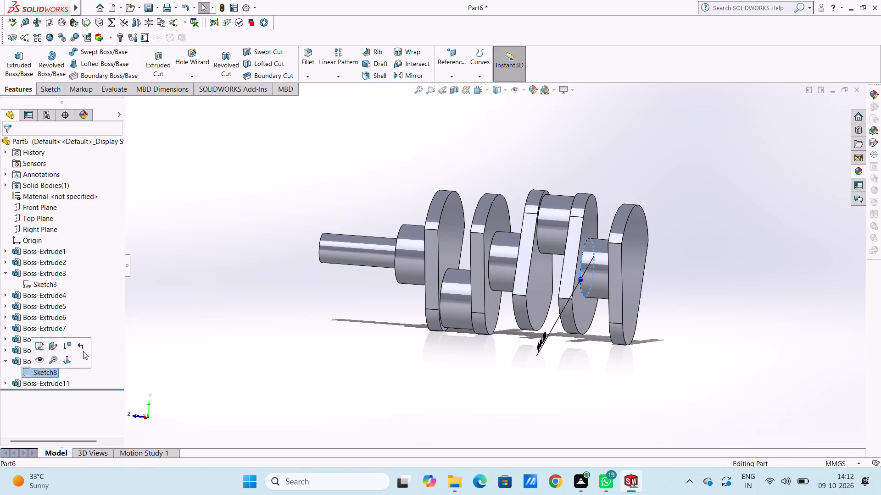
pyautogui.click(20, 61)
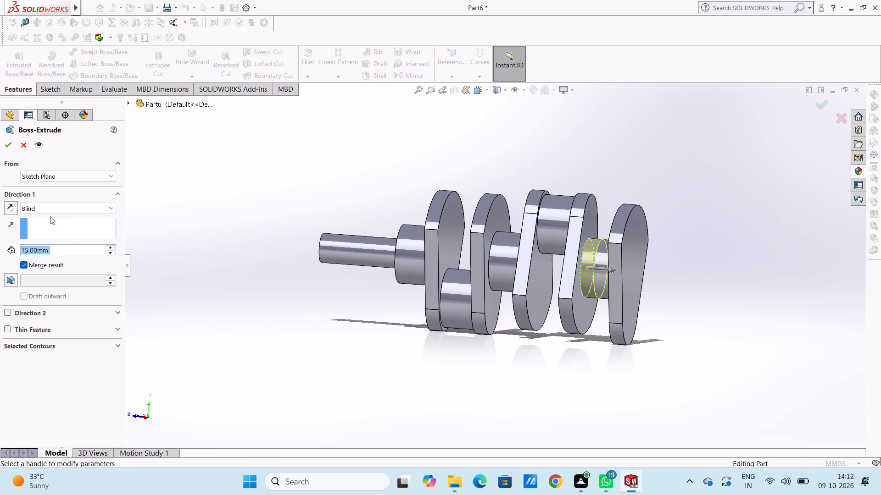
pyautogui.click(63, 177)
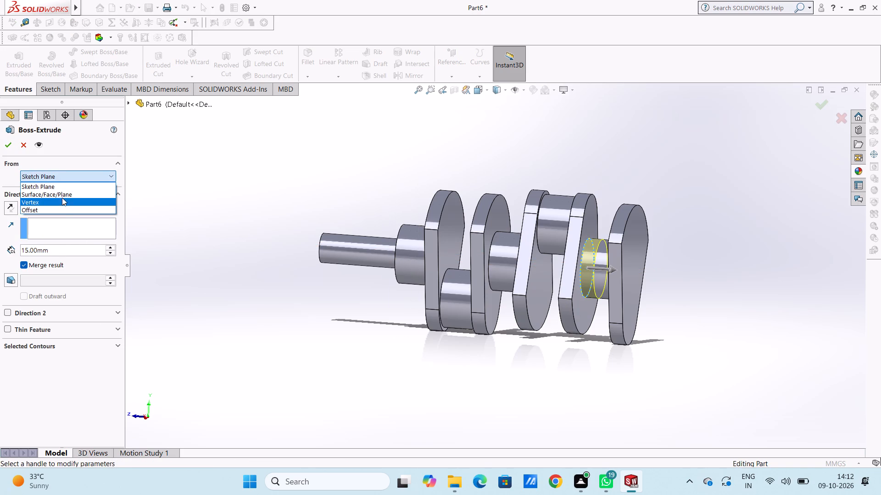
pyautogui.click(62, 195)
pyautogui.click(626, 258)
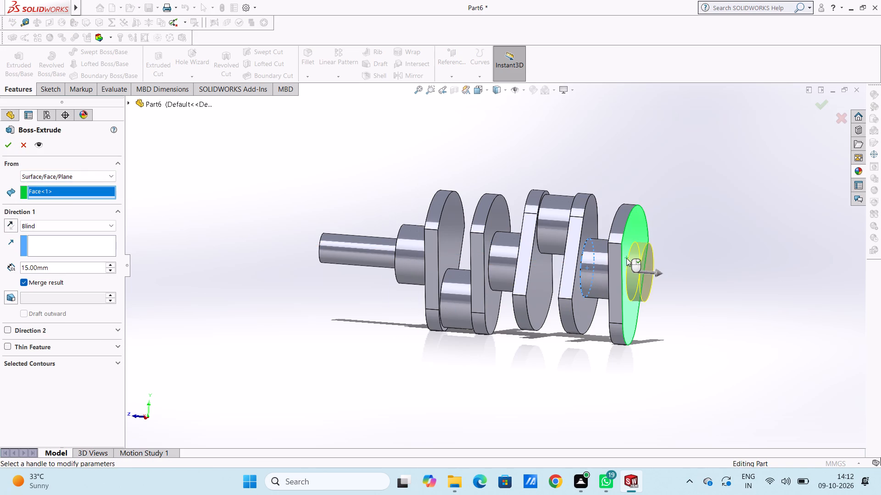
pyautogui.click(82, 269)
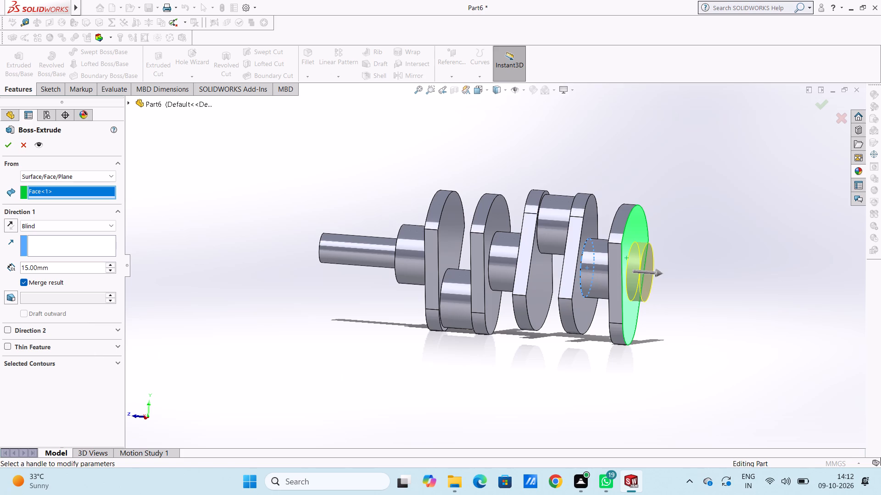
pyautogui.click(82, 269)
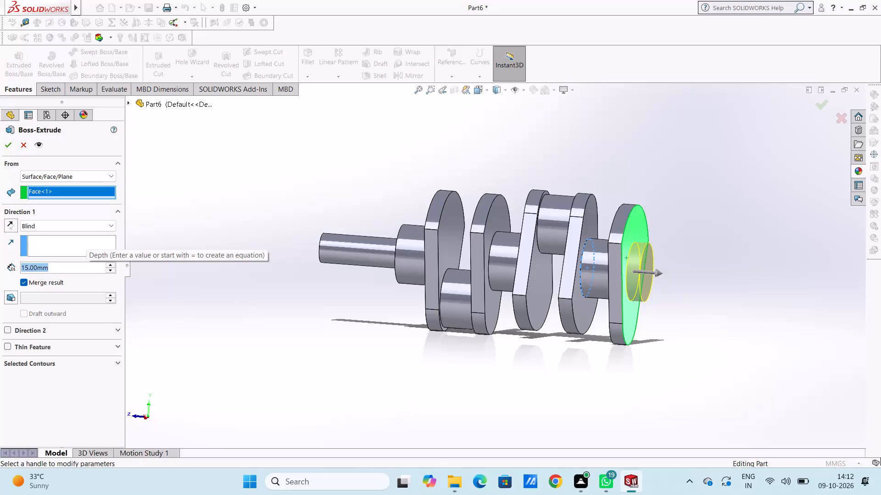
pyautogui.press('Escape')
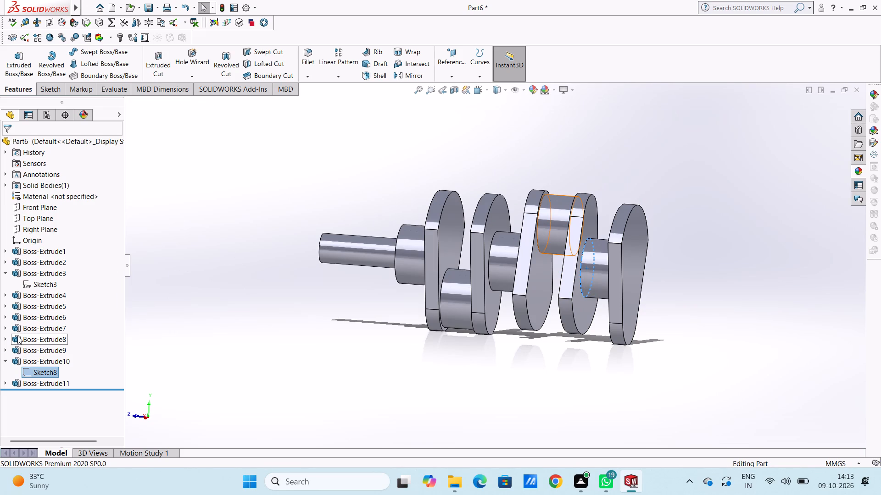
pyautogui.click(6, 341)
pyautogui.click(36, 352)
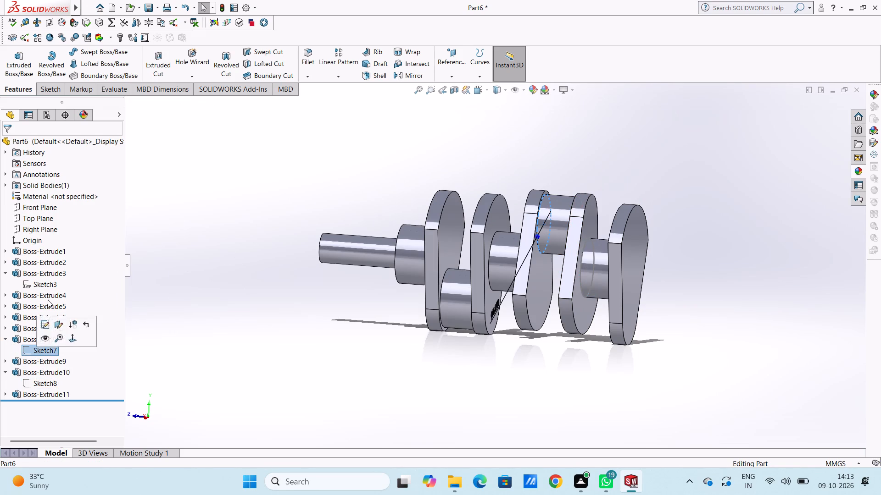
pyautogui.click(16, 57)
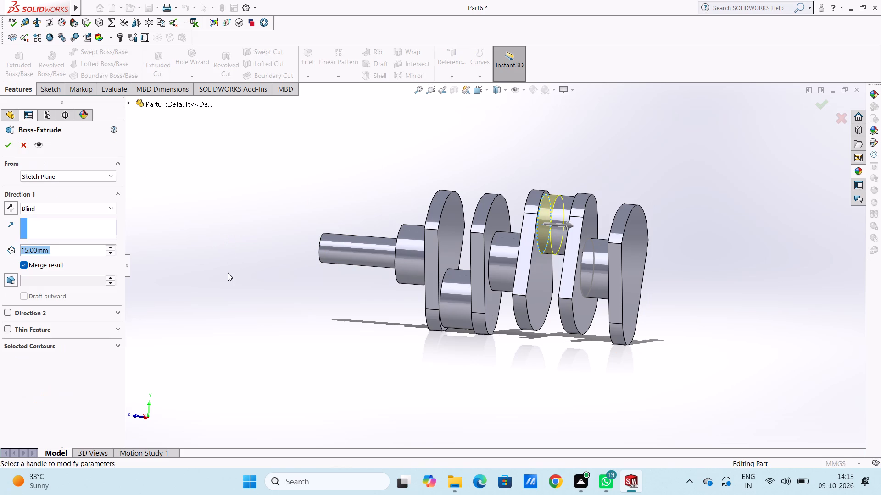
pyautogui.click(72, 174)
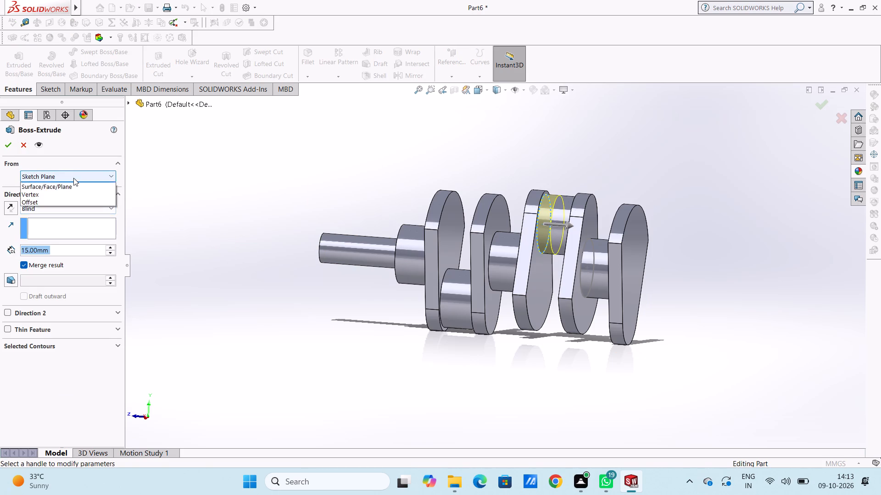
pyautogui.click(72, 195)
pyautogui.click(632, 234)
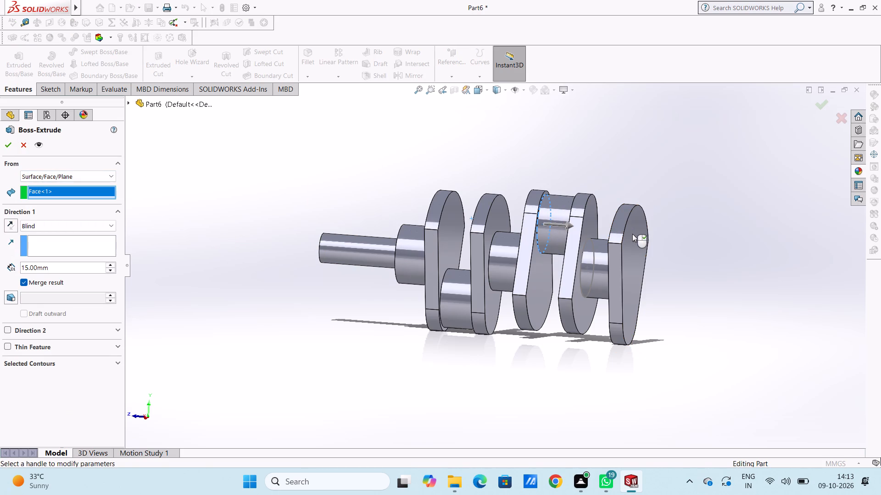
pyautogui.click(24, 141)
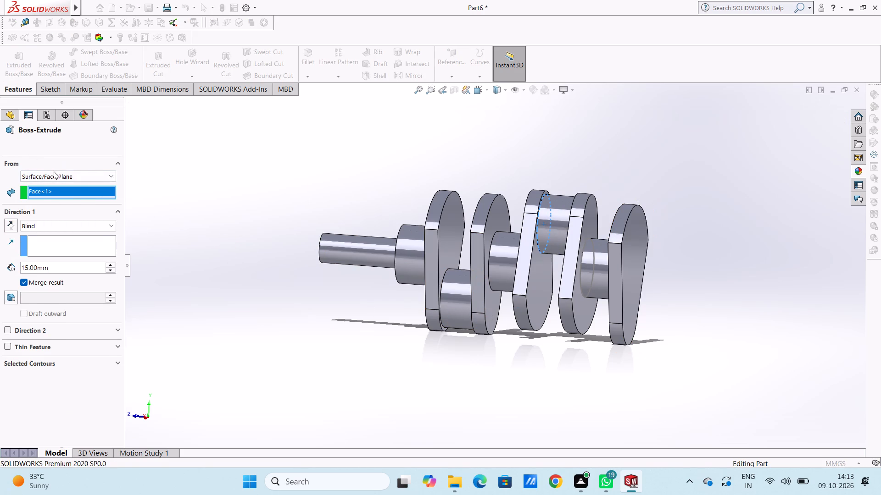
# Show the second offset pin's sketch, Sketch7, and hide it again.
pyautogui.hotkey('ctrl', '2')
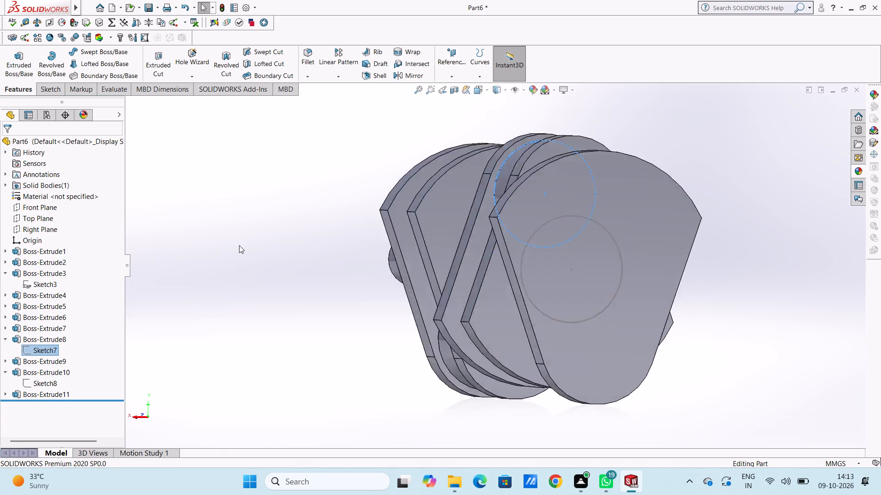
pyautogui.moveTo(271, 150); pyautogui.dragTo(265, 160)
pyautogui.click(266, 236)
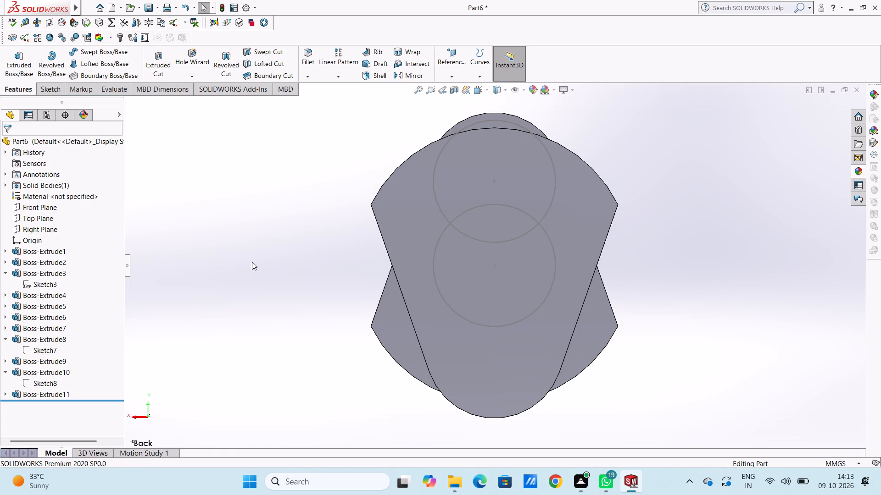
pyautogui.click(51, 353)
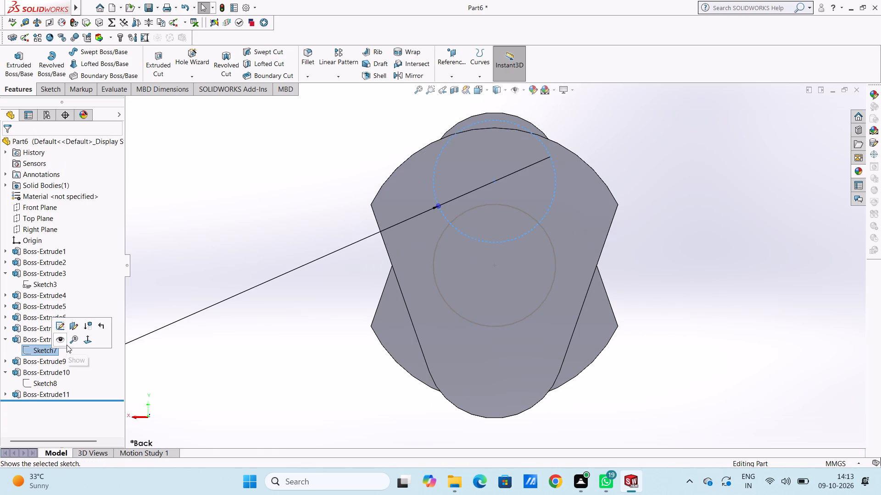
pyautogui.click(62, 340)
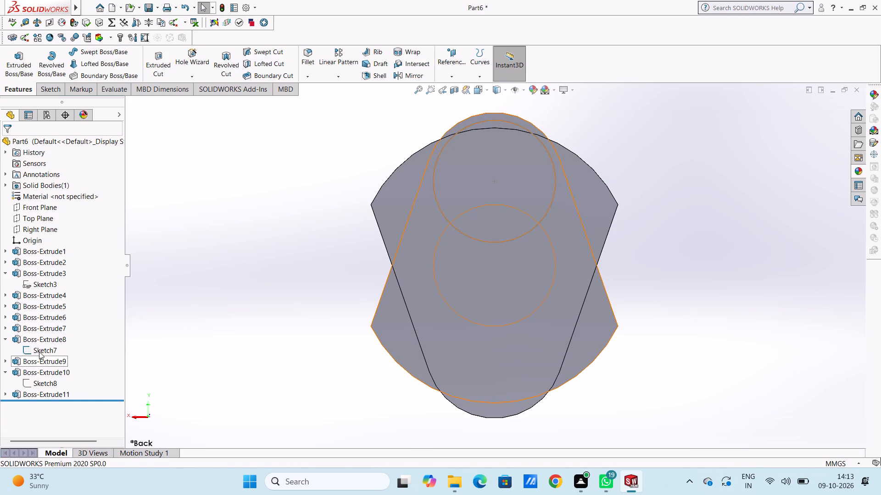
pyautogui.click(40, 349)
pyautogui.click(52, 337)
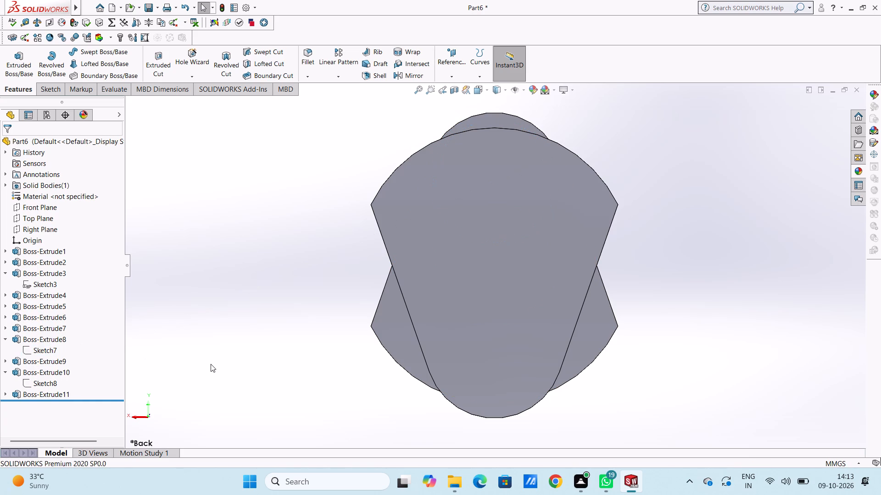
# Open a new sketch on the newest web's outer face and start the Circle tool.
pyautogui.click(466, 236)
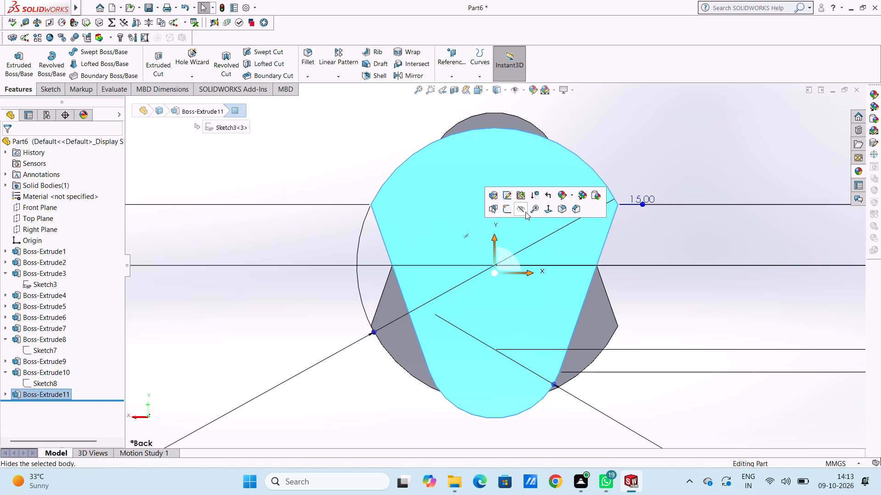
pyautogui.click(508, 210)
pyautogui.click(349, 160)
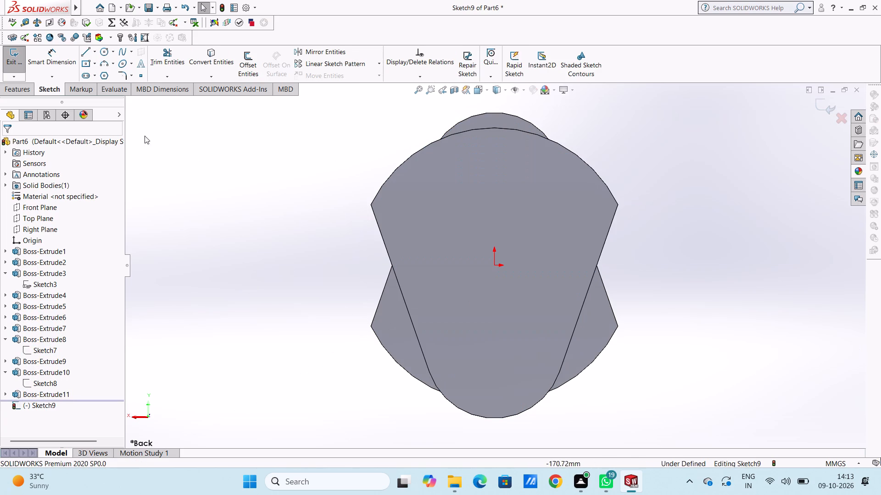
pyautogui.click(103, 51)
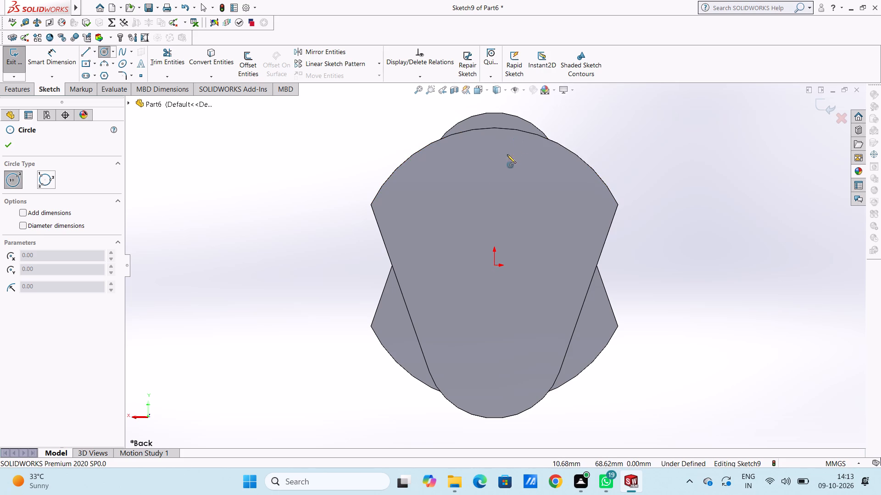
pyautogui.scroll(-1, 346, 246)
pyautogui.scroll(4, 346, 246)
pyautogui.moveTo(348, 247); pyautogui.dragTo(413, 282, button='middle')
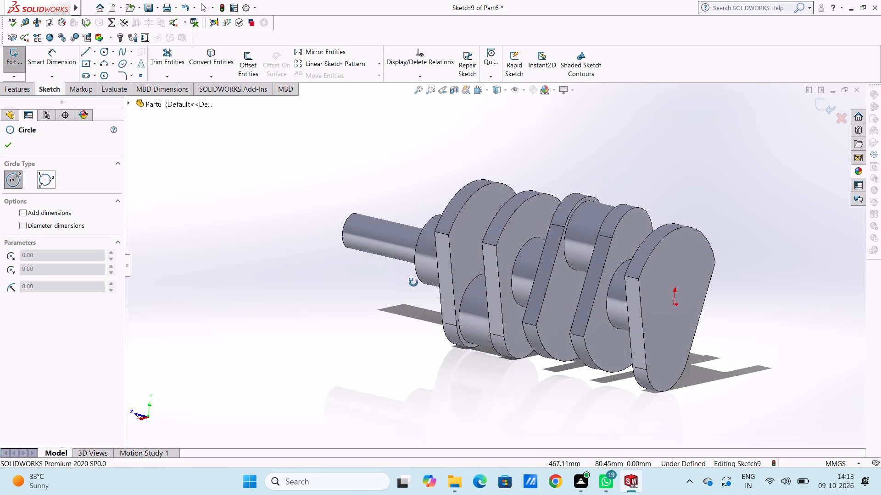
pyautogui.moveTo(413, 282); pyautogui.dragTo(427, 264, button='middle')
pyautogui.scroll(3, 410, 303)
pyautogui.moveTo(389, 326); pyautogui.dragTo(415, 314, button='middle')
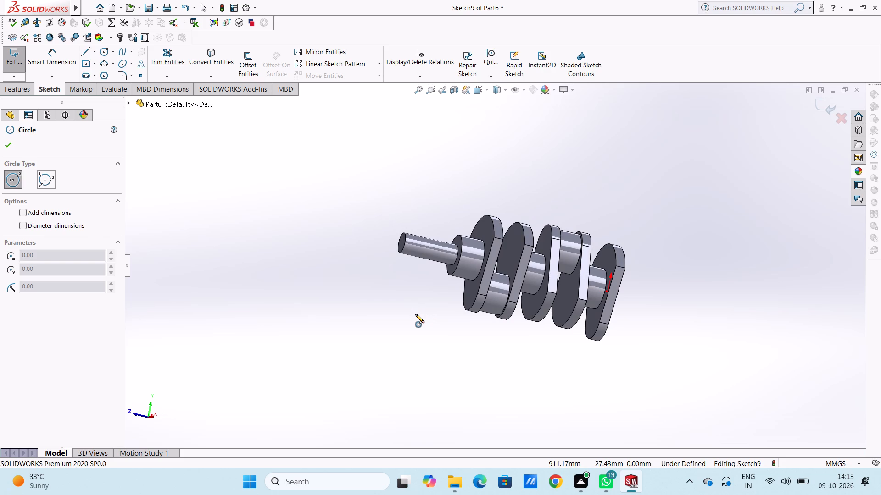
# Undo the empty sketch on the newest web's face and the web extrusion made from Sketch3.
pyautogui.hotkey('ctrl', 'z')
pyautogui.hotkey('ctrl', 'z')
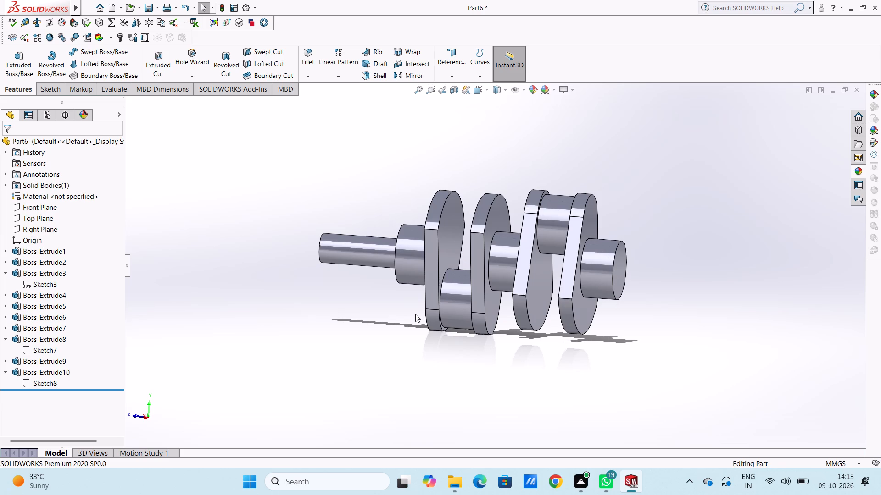
# Reuse the web profile Sketch6 to extrude a 15 mm web outward from the last journal's end face, merged with the body.
pyautogui.scroll(2, 415, 314)
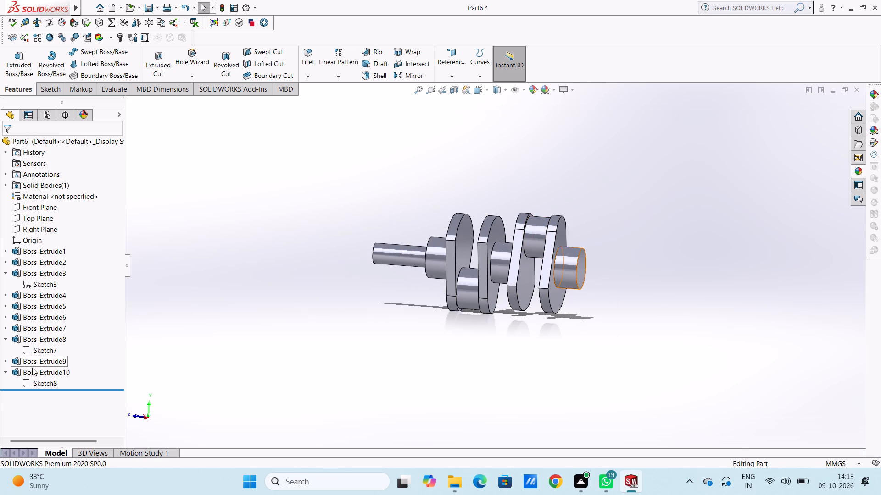
pyautogui.click(33, 363)
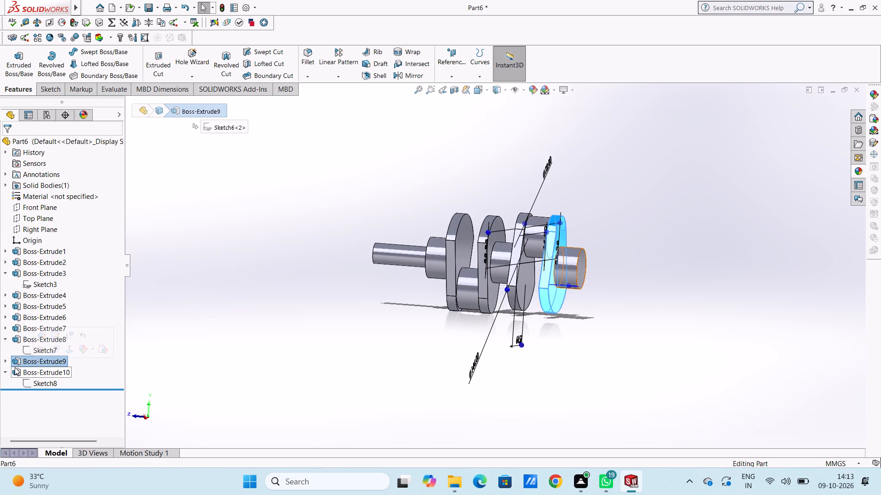
pyautogui.click(7, 361)
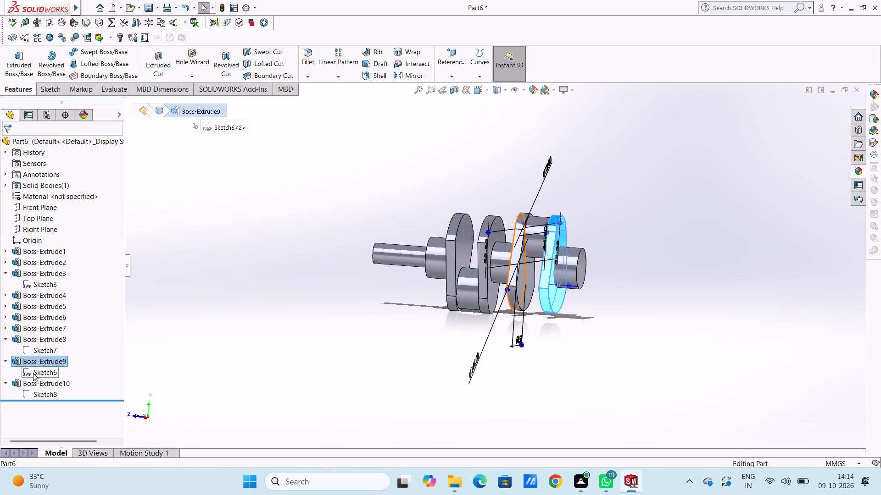
pyautogui.click(33, 372)
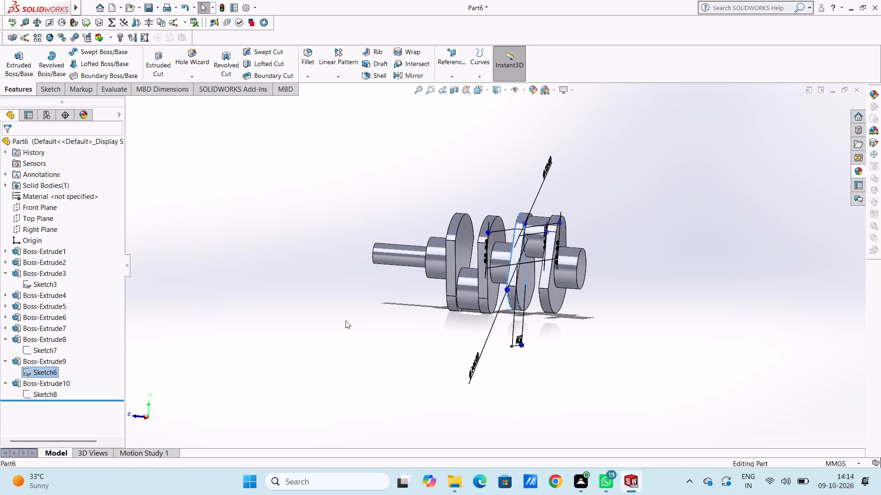
pyautogui.click(21, 59)
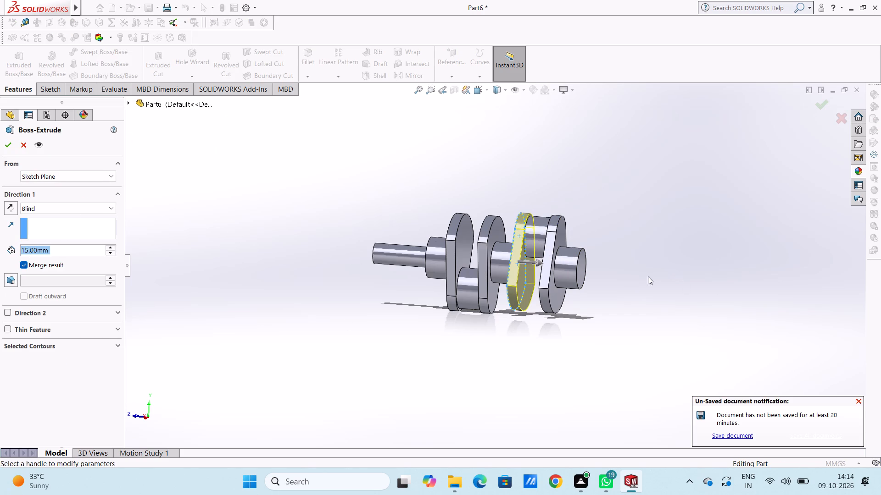
pyautogui.click(578, 270)
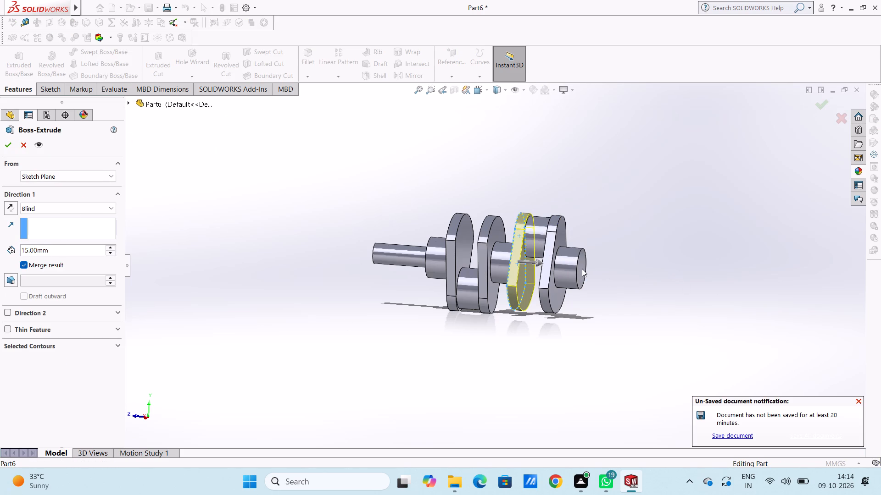
pyautogui.click(48, 173)
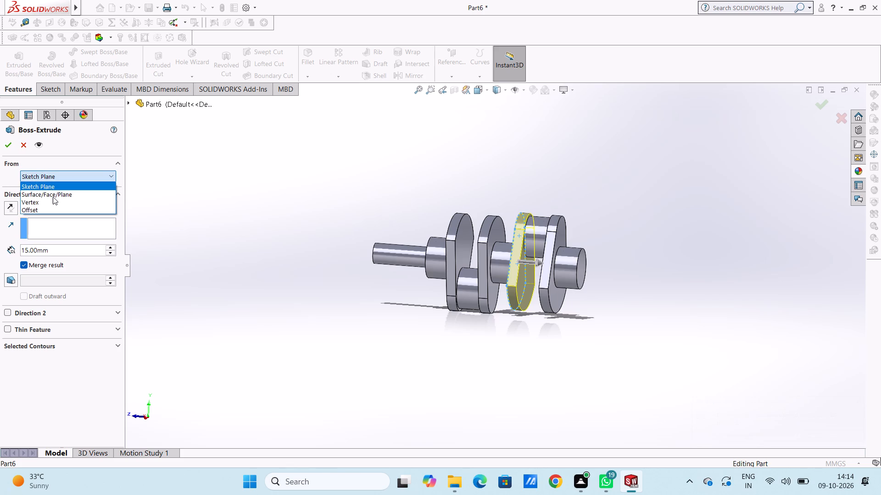
pyautogui.click(56, 194)
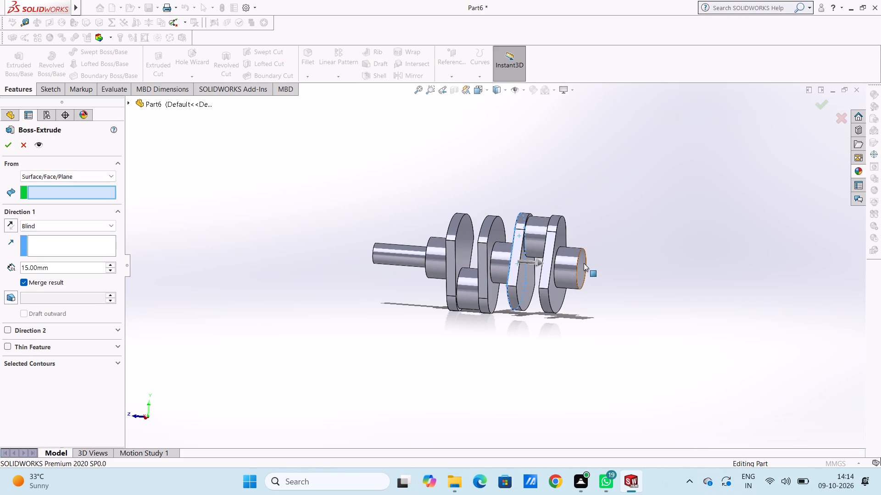
pyautogui.click(584, 263)
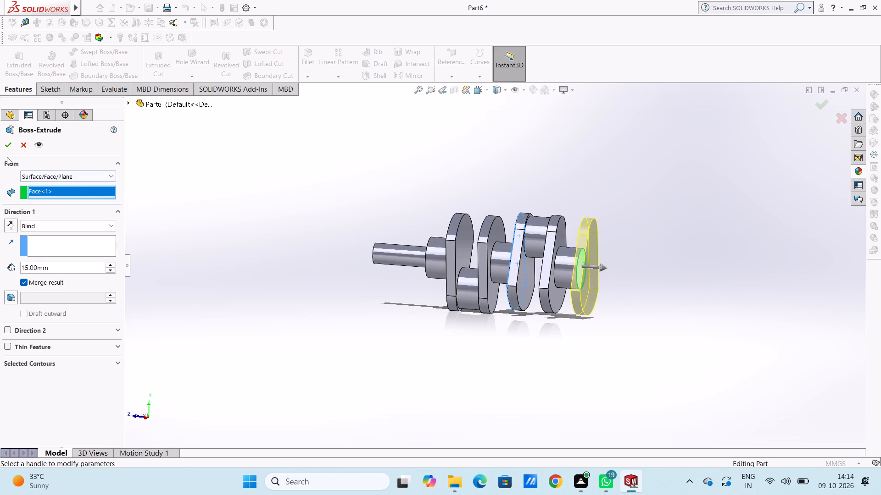
pyautogui.click(4, 146)
pyautogui.click(323, 290)
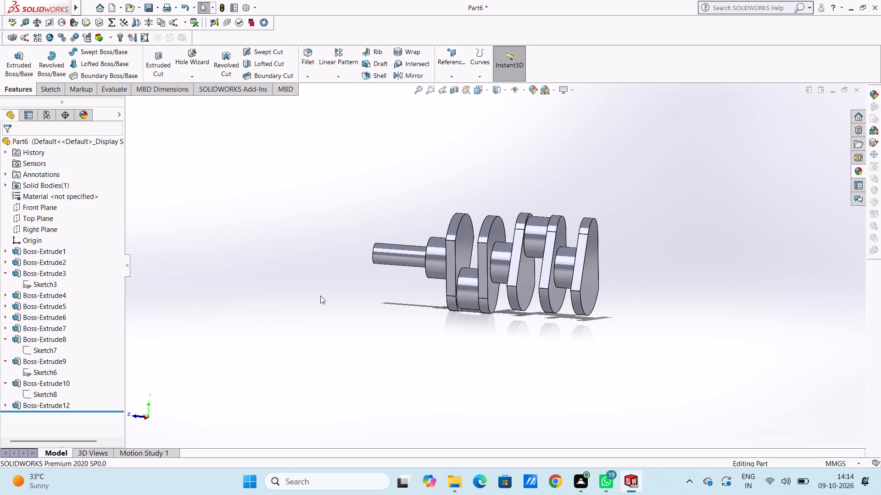
# Reuse the offset pin's Sketch7 to extrude a 36 mm pin outward from the newest web's outer face, merged with the body.
pyautogui.moveTo(325, 310); pyautogui.dragTo(325, 315, button='middle')
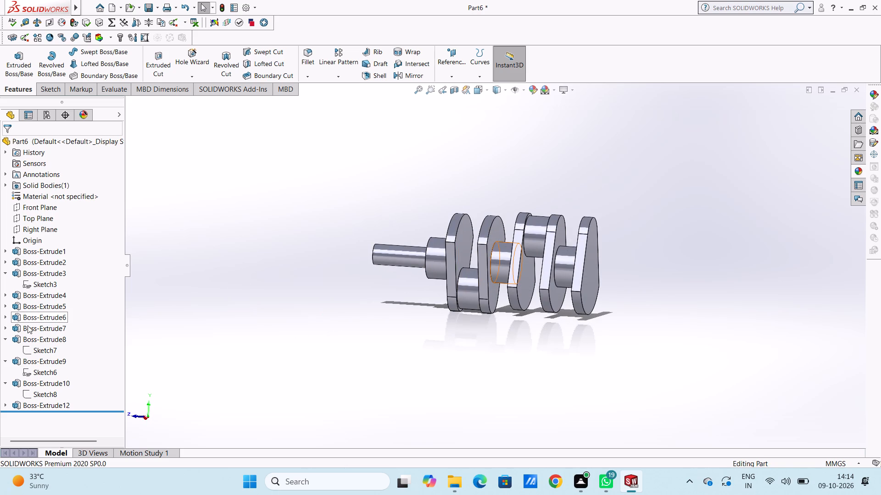
pyautogui.click(28, 349)
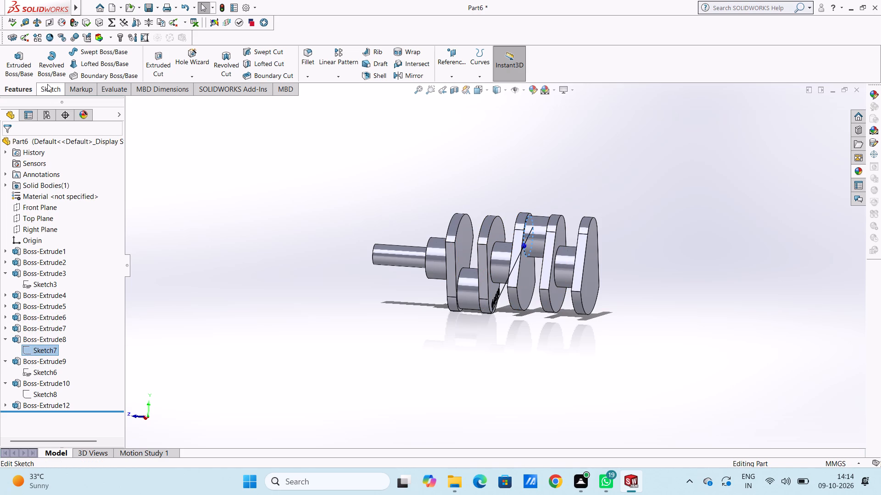
pyautogui.click(17, 59)
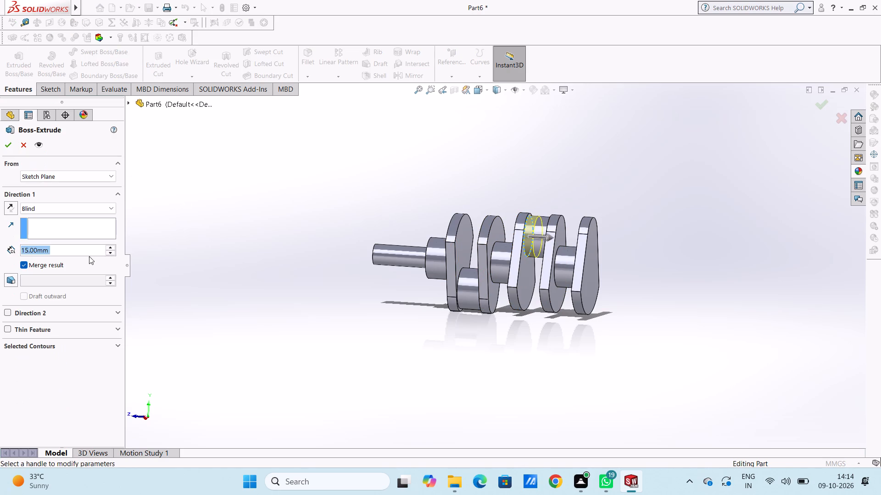
pyautogui.click(75, 173)
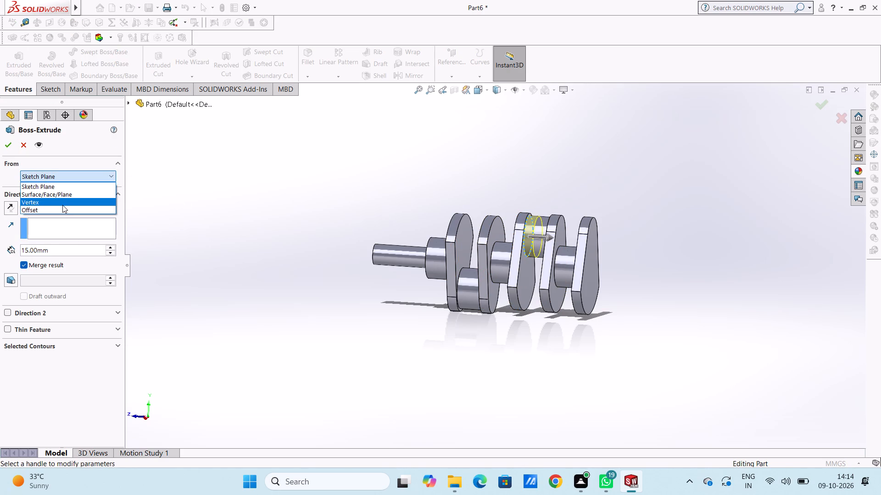
pyautogui.click(64, 195)
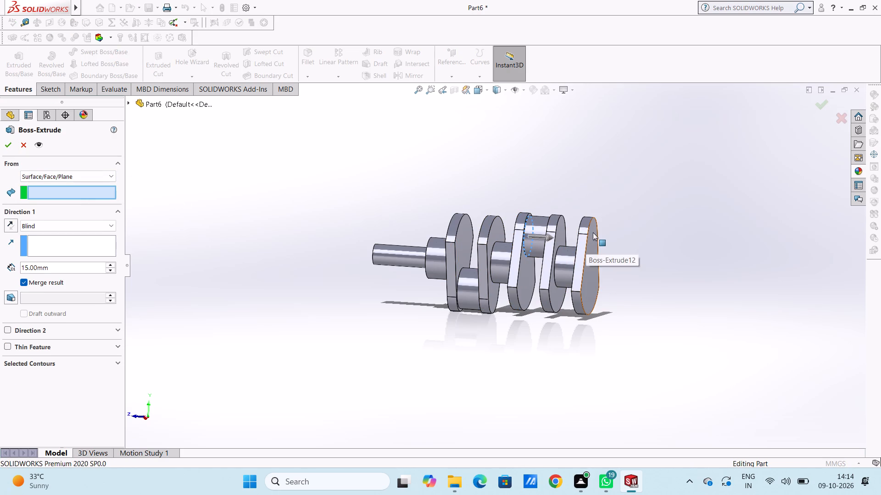
pyautogui.click(592, 231)
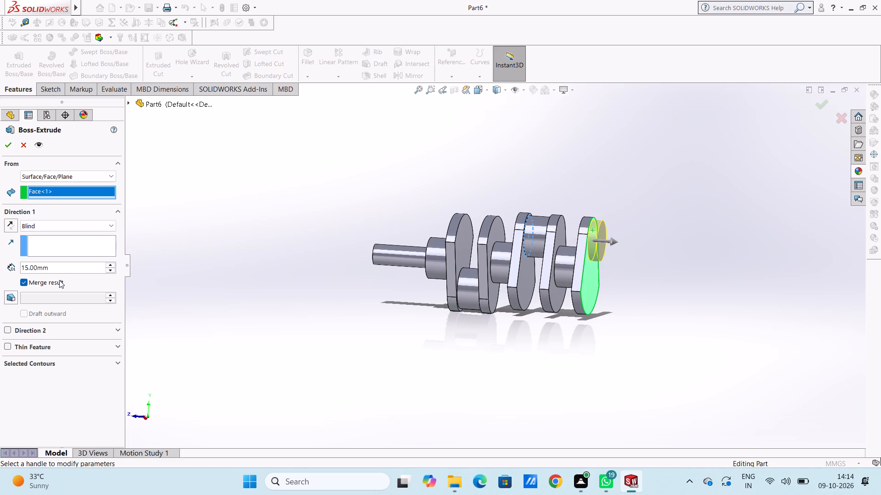
pyautogui.doubleClick(67, 264)
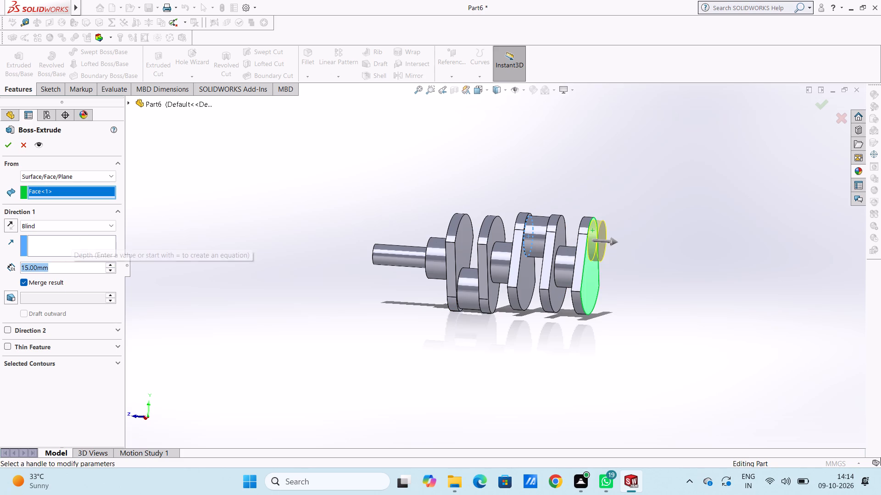
pyautogui.write('36')
pyautogui.press('Return')
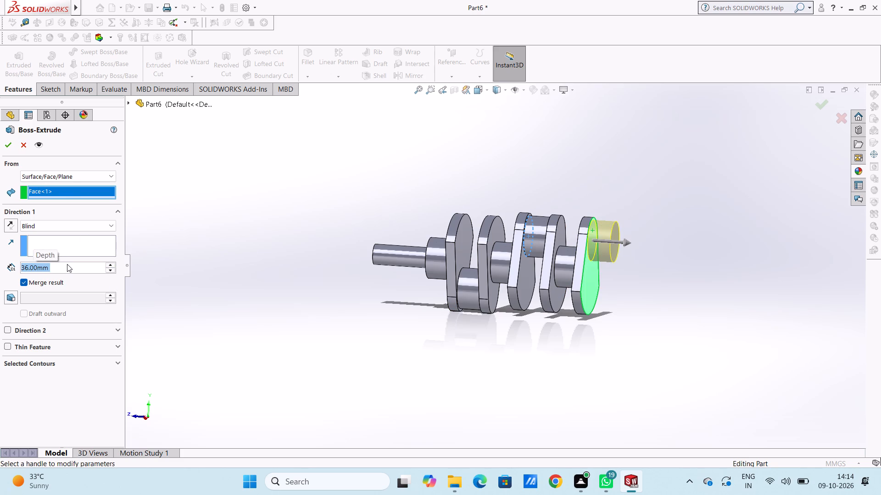
pyautogui.click(11, 143)
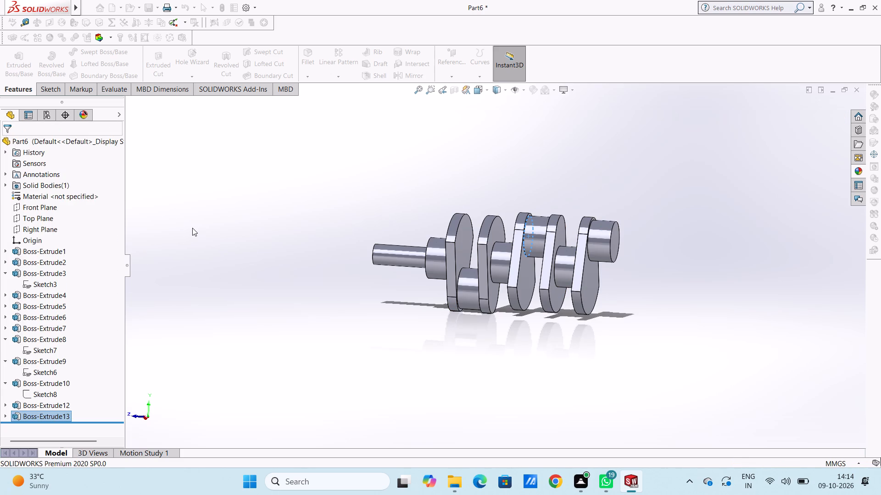
pyautogui.click(192, 228)
# Reuse Sketch6 to extrude another 15 mm web outward from the newest offset pin's end face, merged with the body.
pyautogui.moveTo(195, 231); pyautogui.dragTo(194, 235, button='middle')
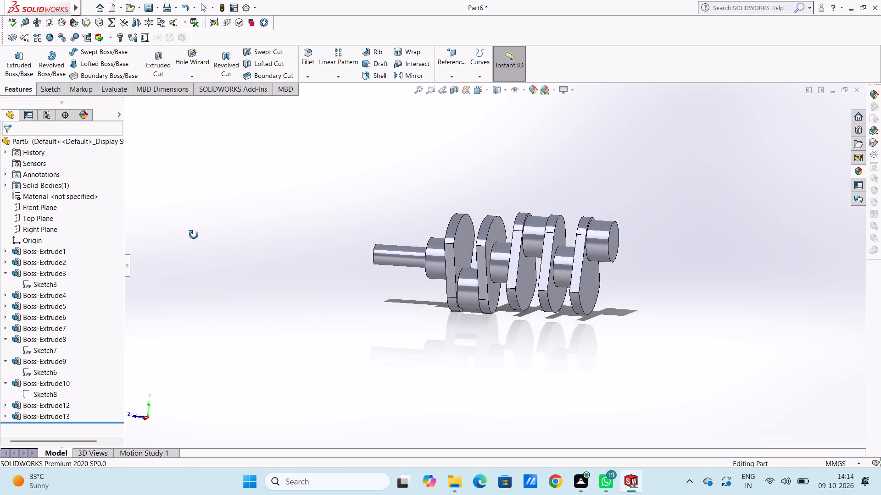
pyautogui.moveTo(194, 235); pyautogui.dragTo(194, 235, button='middle')
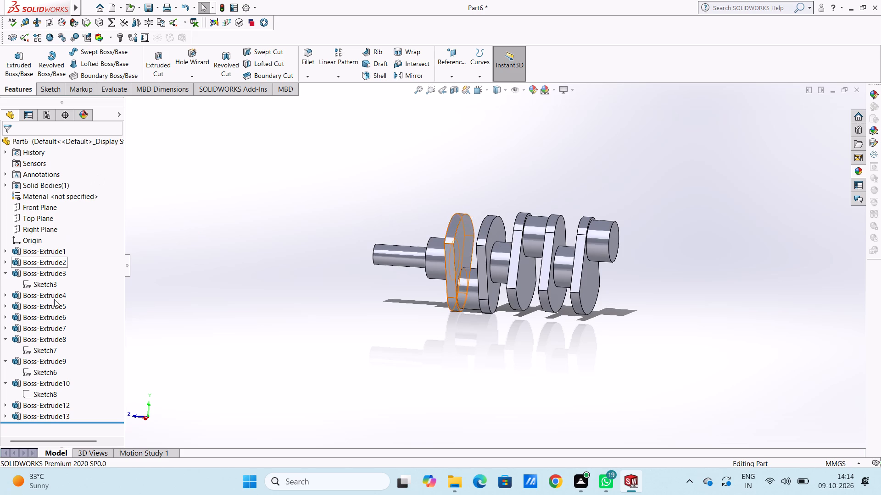
pyautogui.click(7, 405)
pyautogui.click(27, 414)
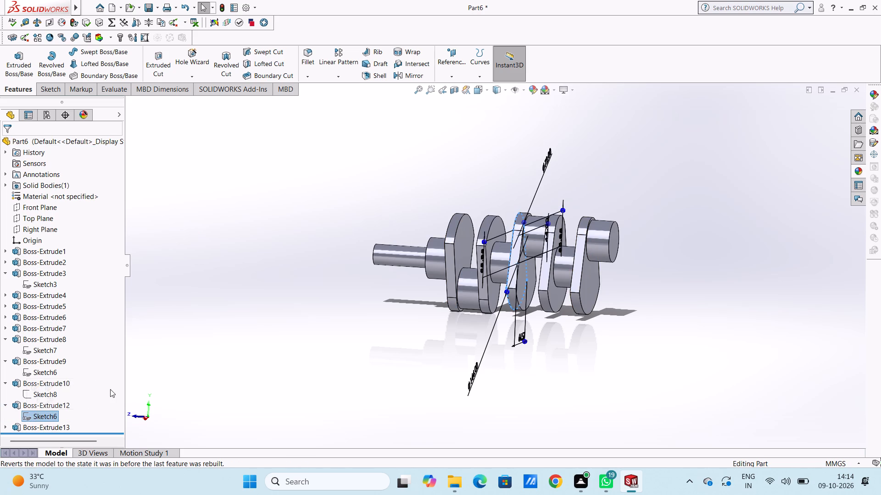
pyautogui.click(16, 62)
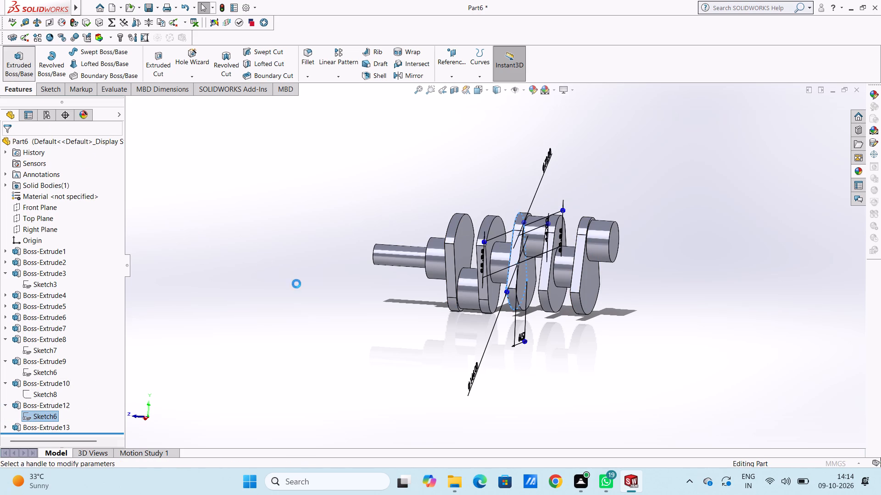
pyautogui.click(82, 177)
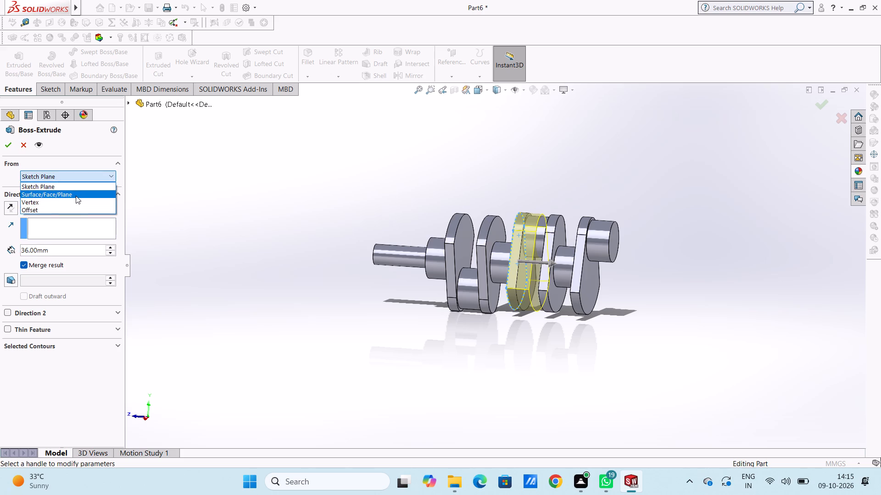
pyautogui.click(76, 196)
pyautogui.click(611, 237)
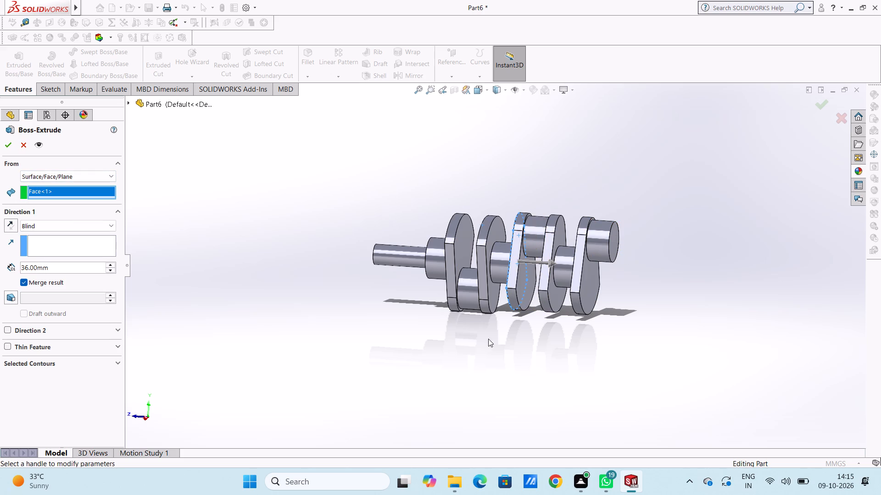
pyautogui.doubleClick(50, 269)
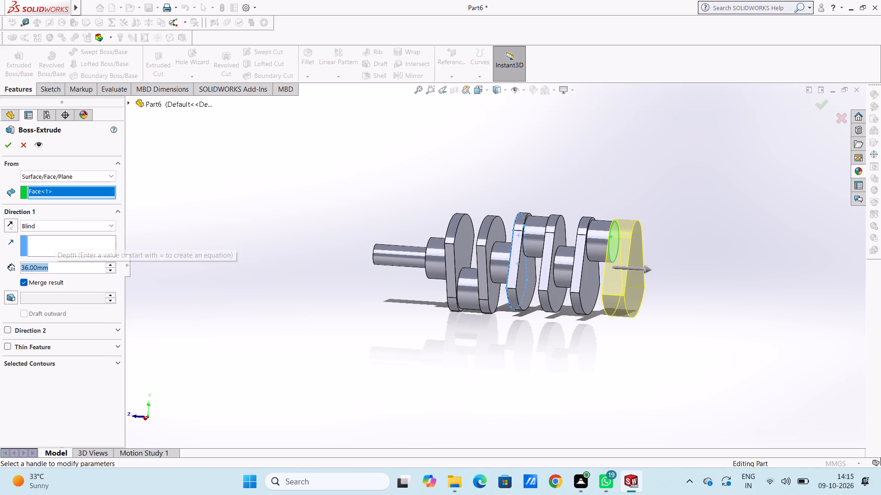
pyautogui.write('15')
pyautogui.press('Return')
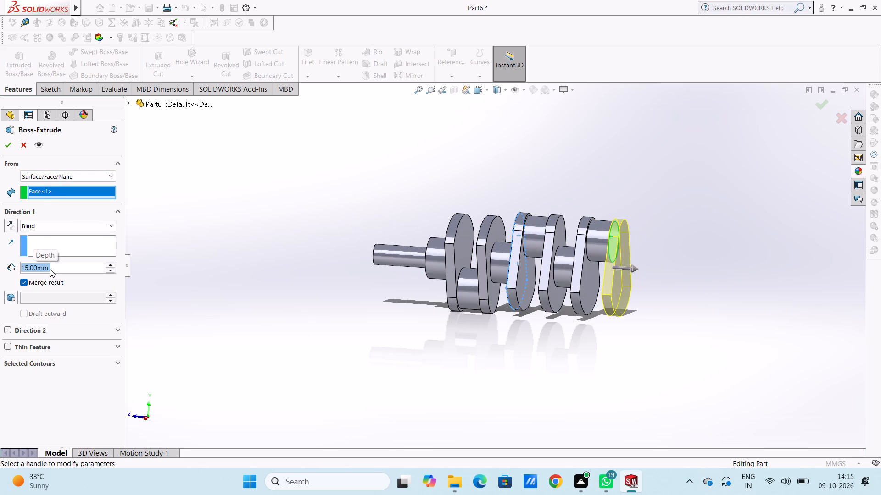
pyautogui.click(6, 147)
pyautogui.click(247, 270)
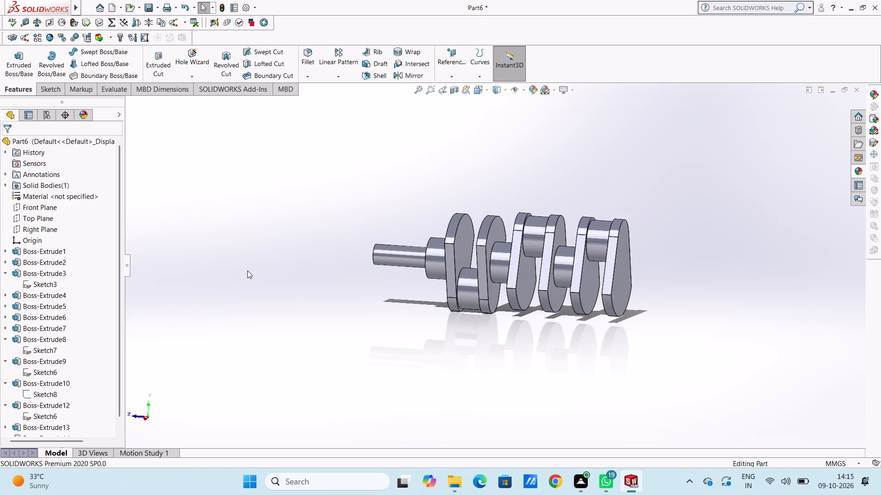
# Reuse the coaxial journal's Sketch8 to extrude a 36 mm journal outward from the newest web's outer face, merged with the body.
pyautogui.moveTo(248, 280); pyautogui.dragTo(301, 298, button='middle')
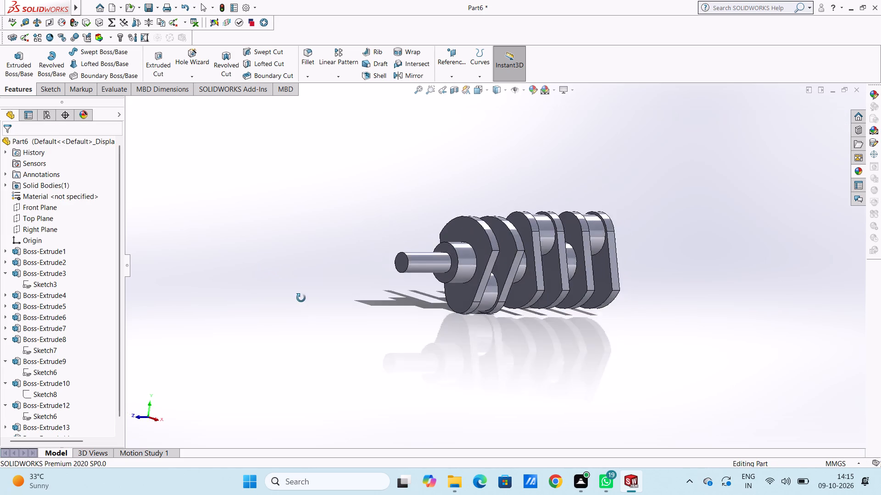
pyautogui.moveTo(301, 298); pyautogui.dragTo(279, 323, button='middle')
pyautogui.scroll(2, 277, 324)
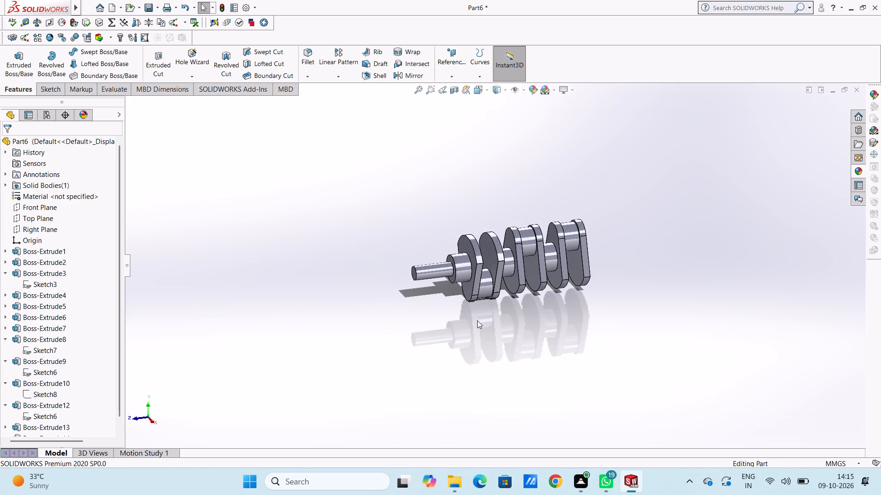
pyautogui.moveTo(477, 320); pyautogui.dragTo(485, 296, button='middle')
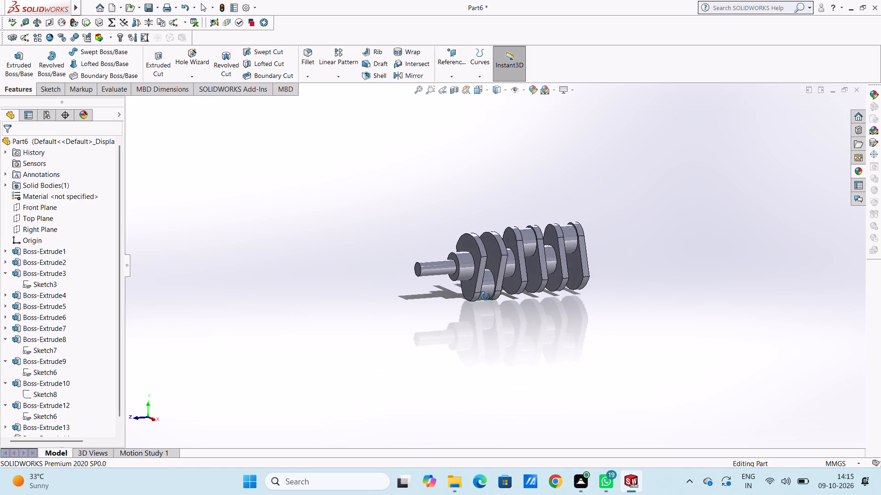
pyautogui.moveTo(485, 296); pyautogui.dragTo(461, 308, button='middle')
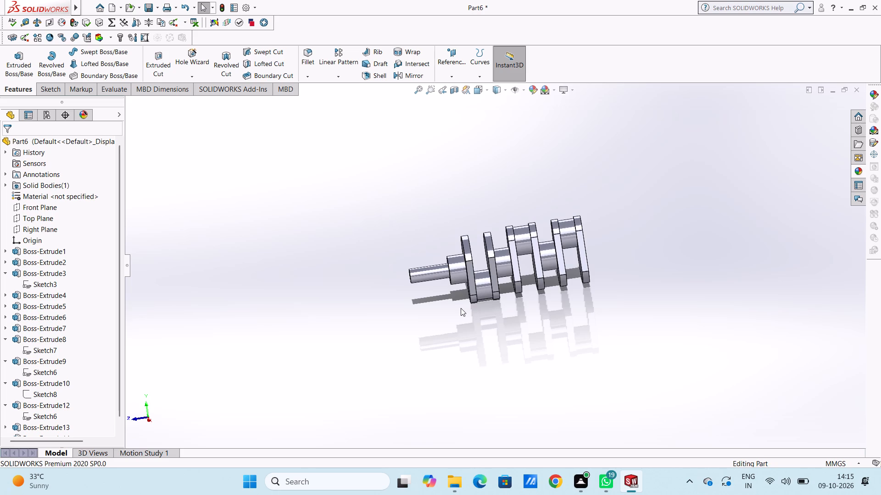
pyautogui.moveTo(434, 325); pyautogui.dragTo(415, 328, button='middle')
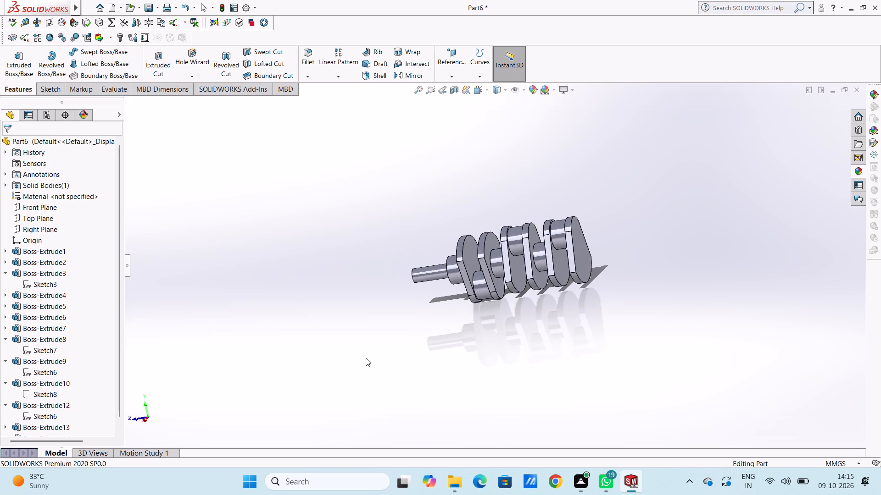
pyautogui.scroll(-1, 35, 381)
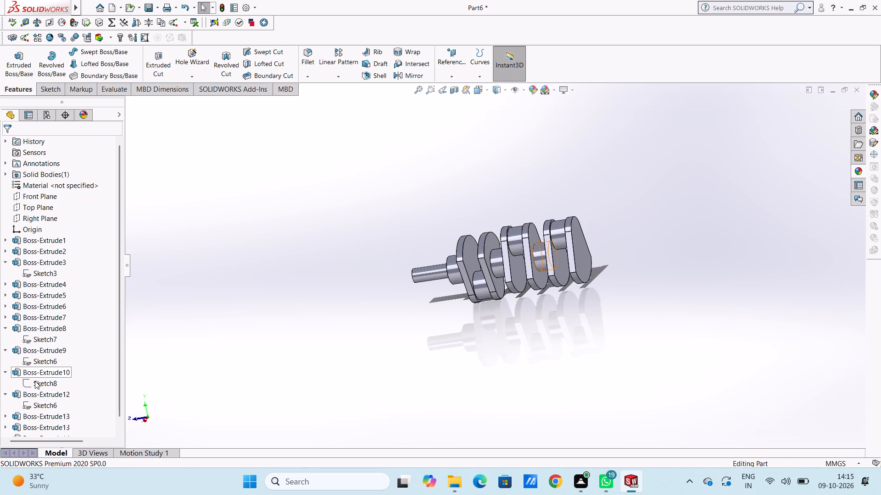
pyautogui.click(29, 384)
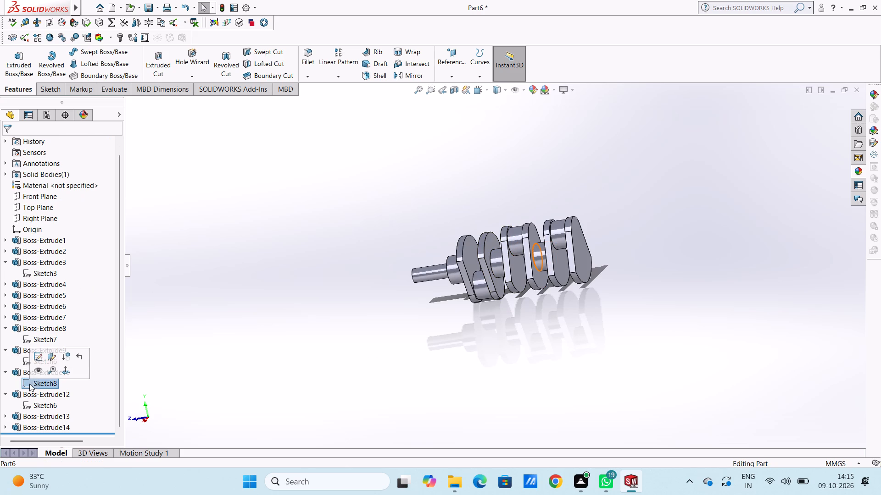
pyautogui.click(16, 61)
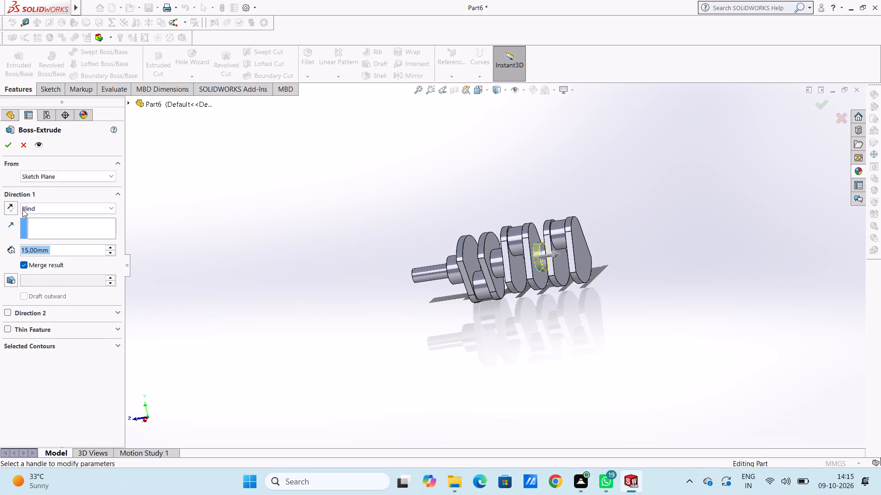
pyautogui.click(68, 180)
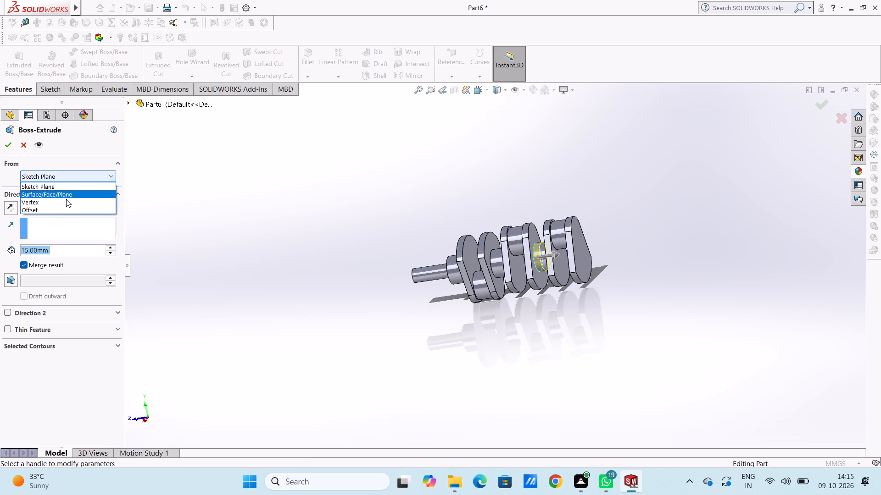
pyautogui.click(68, 194)
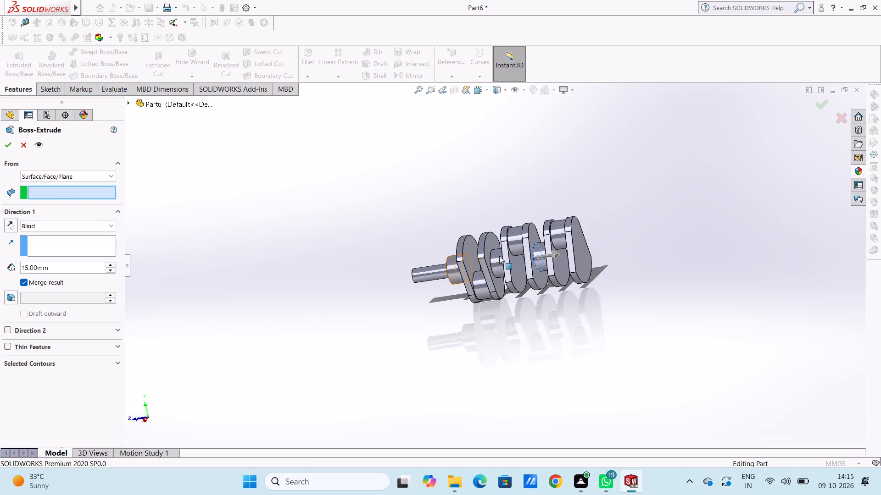
pyautogui.click(583, 244)
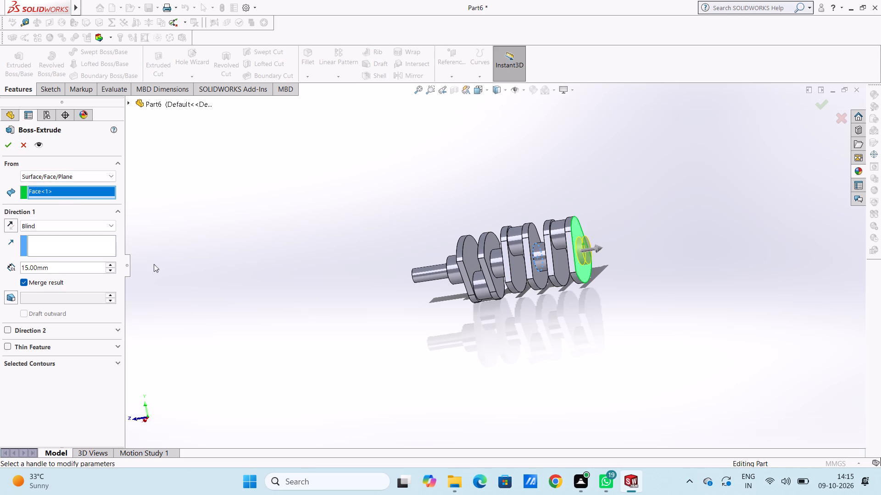
pyautogui.doubleClick(76, 270)
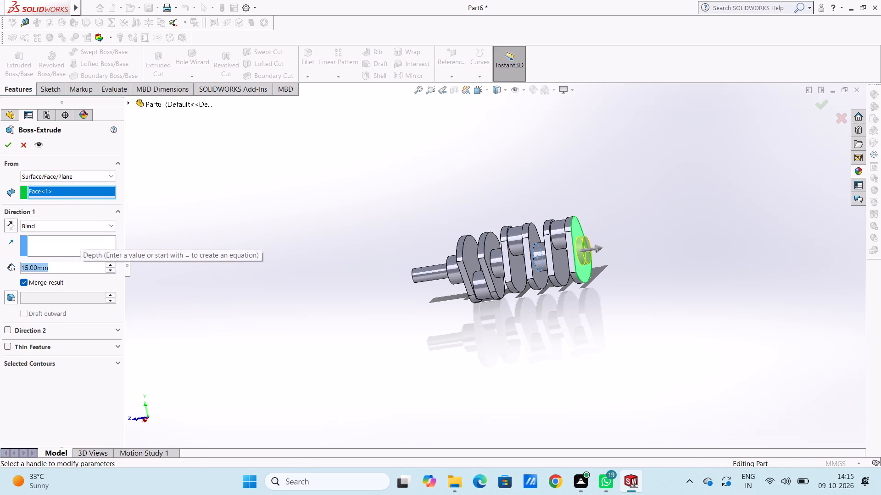
pyautogui.write('36')
pyautogui.press('Return')
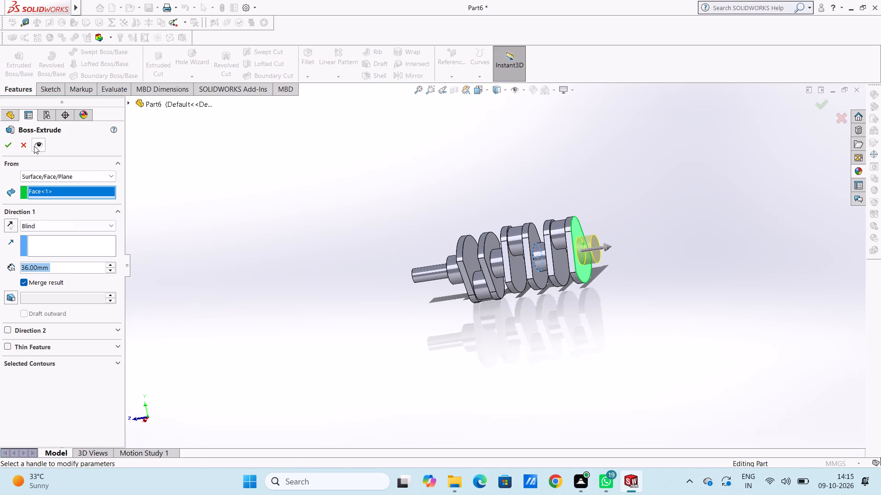
pyautogui.click(13, 143)
pyautogui.click(296, 297)
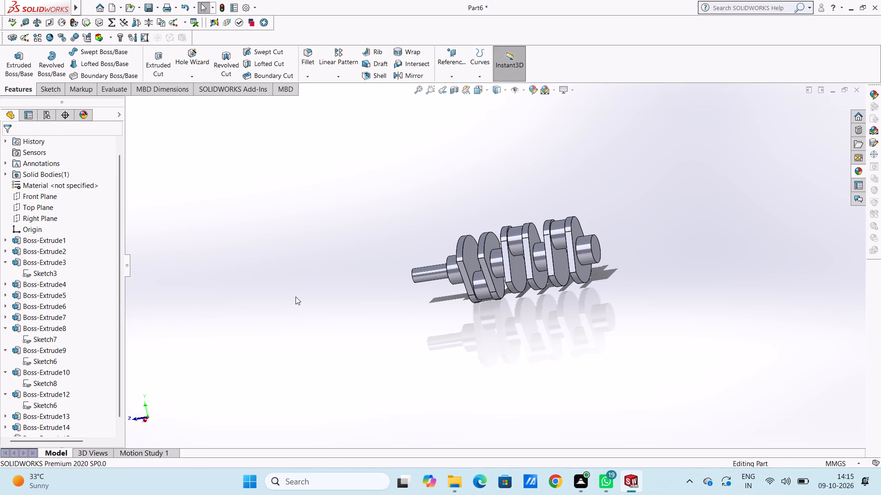
# Reuse the first web's Sketch3 to extrude a 15 mm web outward from the newest journal's end face, merged with the body.
pyautogui.moveTo(291, 328); pyautogui.dragTo(280, 341, button='middle')
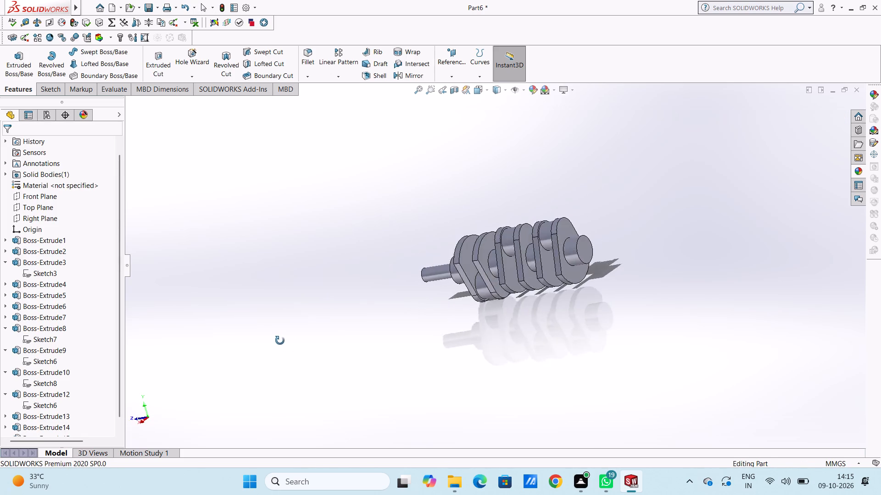
pyautogui.moveTo(280, 341); pyautogui.dragTo(301, 354, button='middle')
pyautogui.scroll(-4, 30, 335)
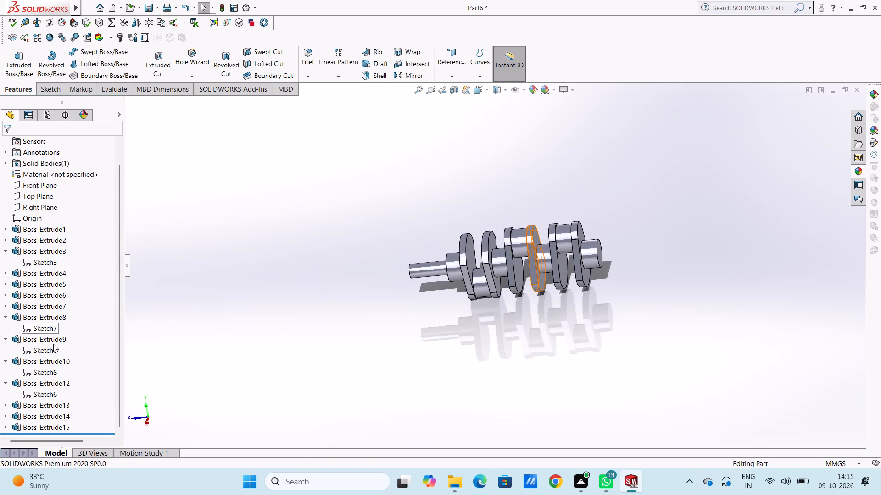
pyautogui.scroll(8, 53, 344)
pyautogui.scroll(-5, 57, 283)
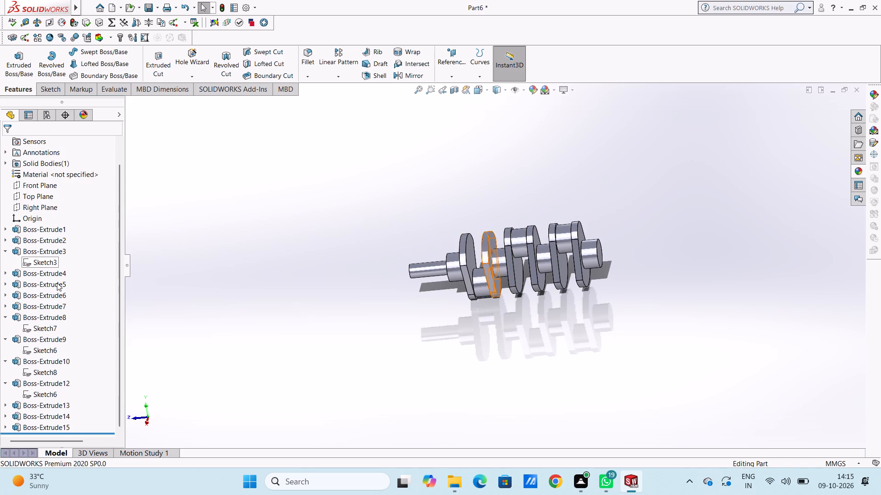
pyautogui.scroll(3, 57, 283)
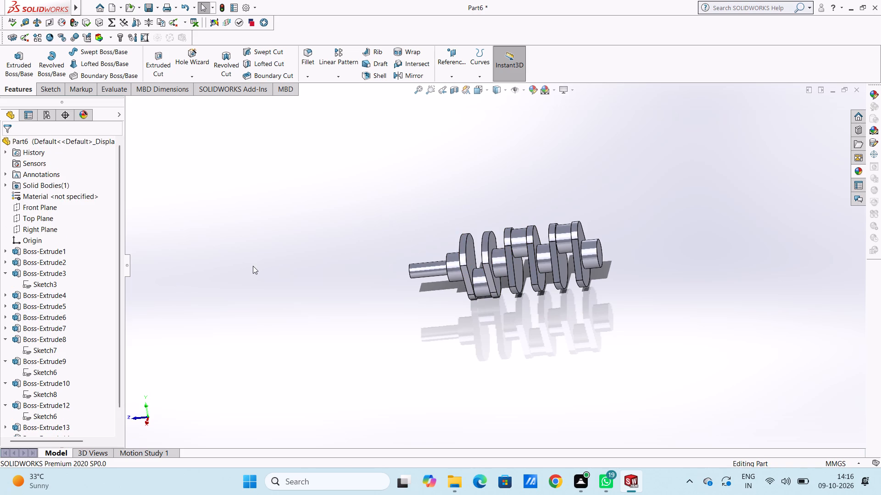
pyautogui.moveTo(334, 358); pyautogui.dragTo(337, 330, button='middle')
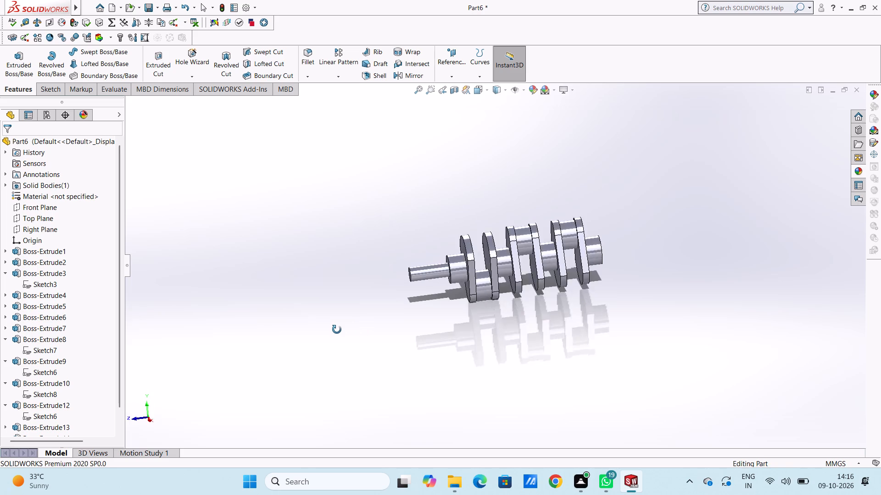
pyautogui.moveTo(337, 330); pyautogui.dragTo(335, 329, button='middle')
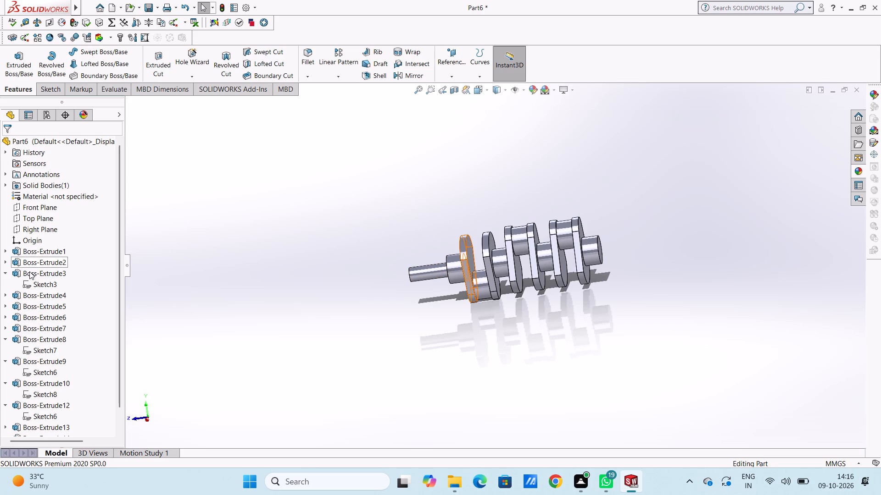
pyautogui.click(30, 283)
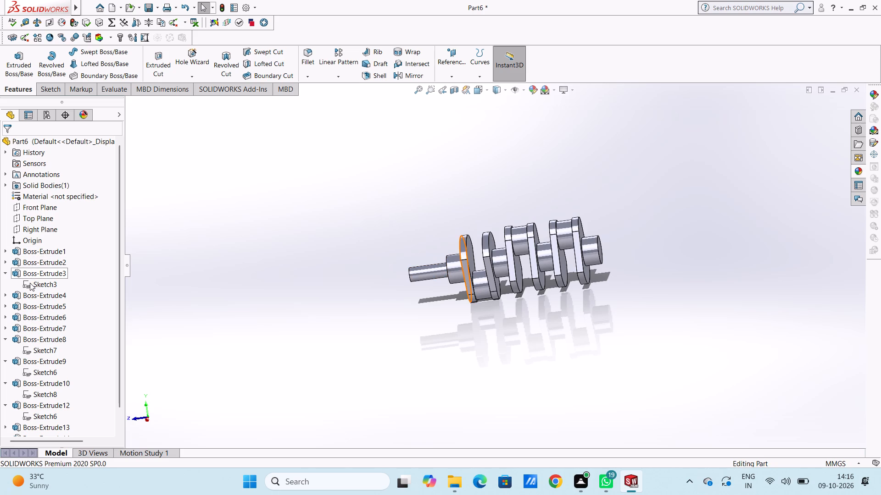
pyautogui.click(20, 66)
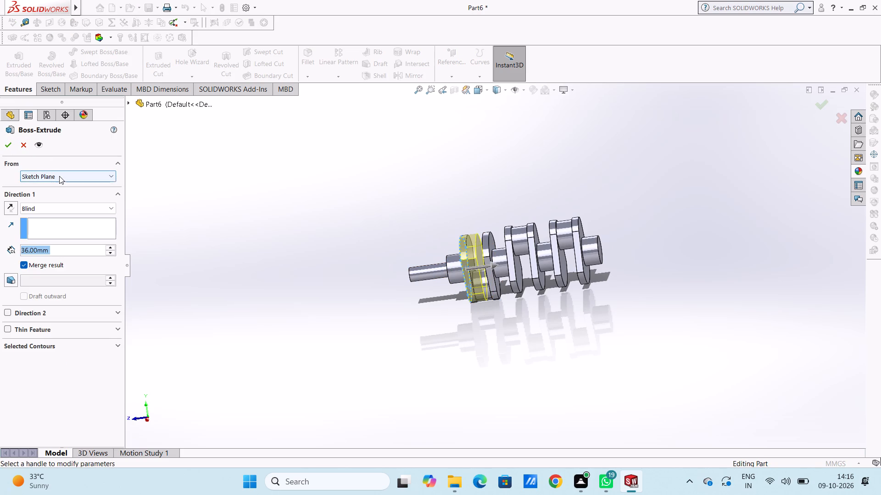
pyautogui.click(59, 176)
pyautogui.click(58, 195)
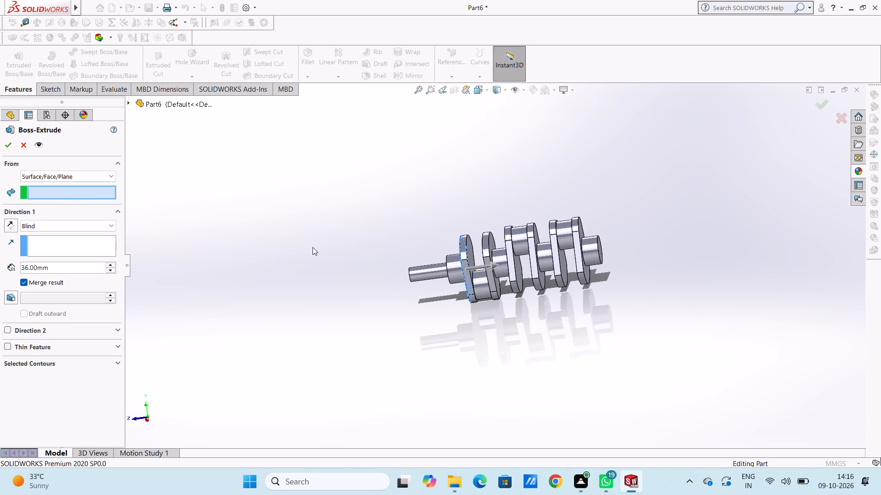
pyautogui.click(600, 245)
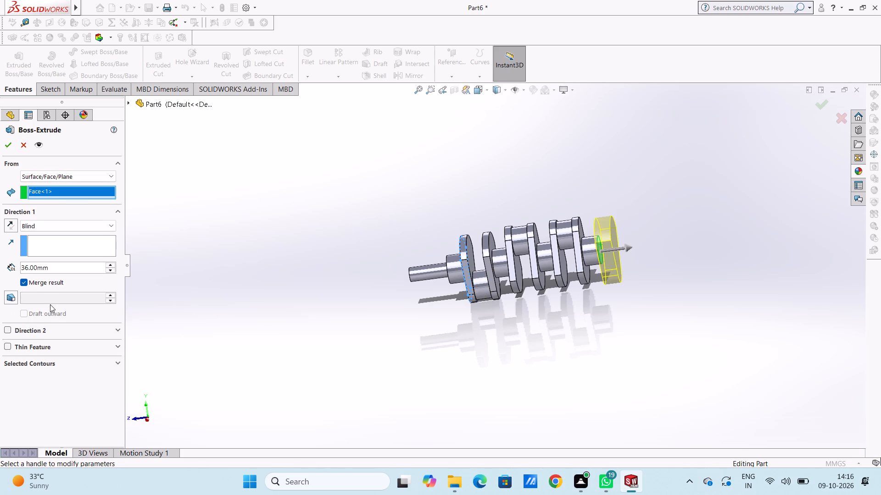
pyautogui.doubleClick(59, 269)
pyautogui.write('15')
pyautogui.press('Return')
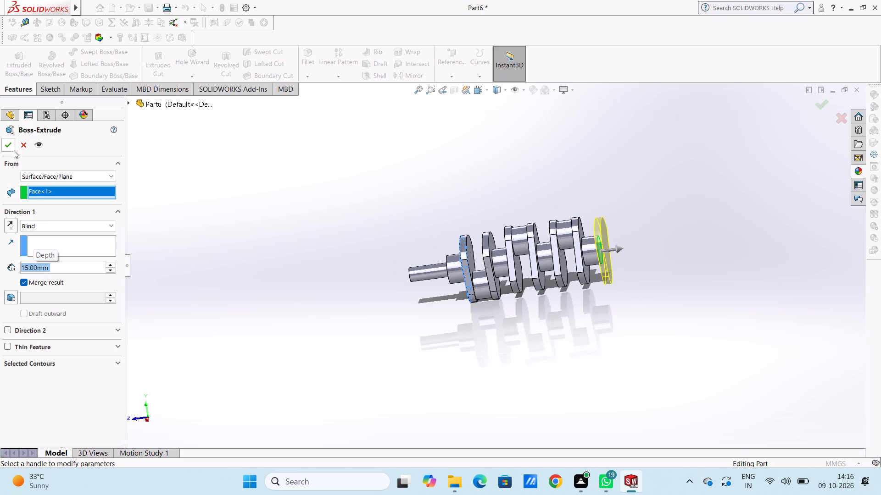
pyautogui.click(14, 149)
pyautogui.click(191, 265)
# Reuse the first offset pin's Sketch4 to extrude a 36 mm pin outward from the newest web's outer face, merged with the body.
pyautogui.moveTo(199, 272); pyautogui.dragTo(217, 269, button='middle')
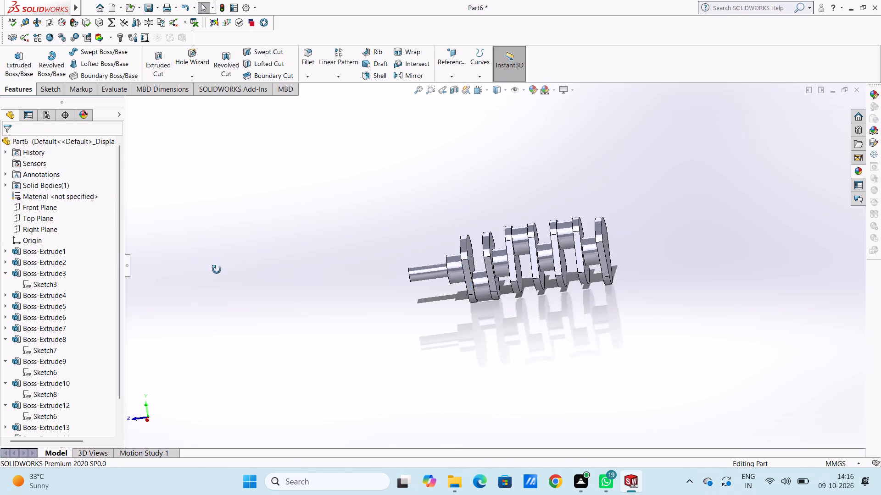
pyautogui.moveTo(217, 269); pyautogui.dragTo(212, 264, button='middle')
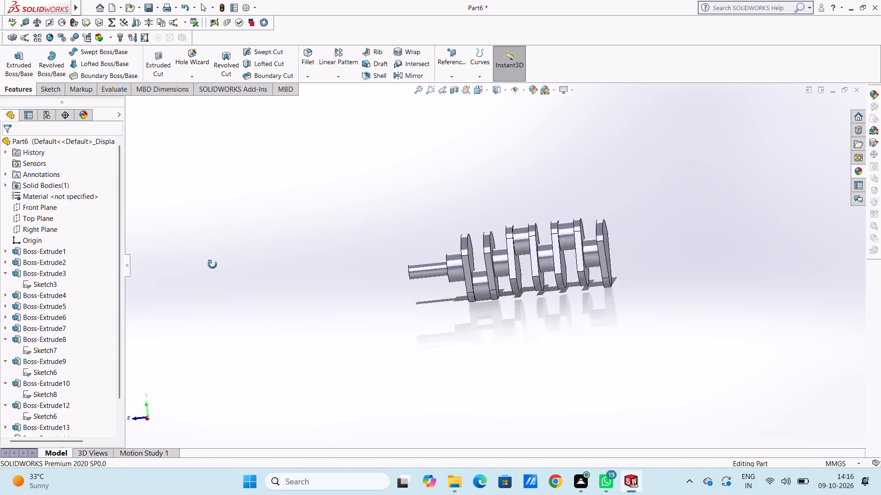
pyautogui.moveTo(212, 264); pyautogui.dragTo(200, 267, button='middle')
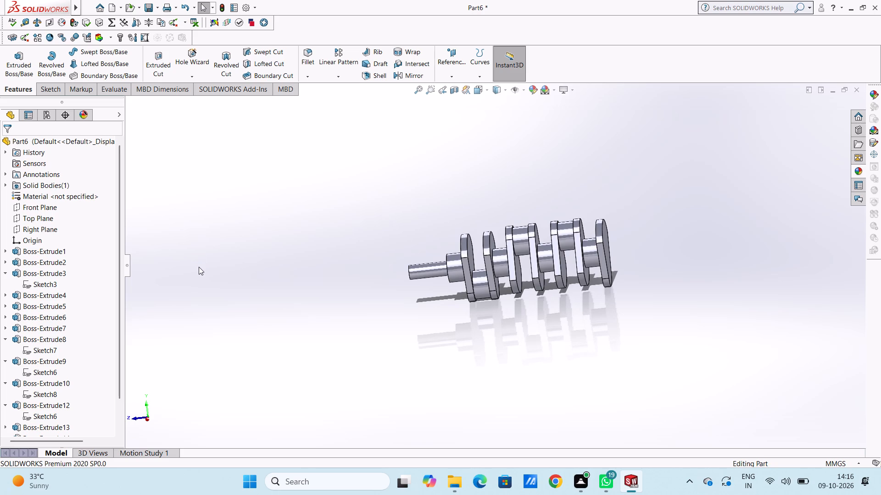
pyautogui.click(6, 295)
pyautogui.click(33, 308)
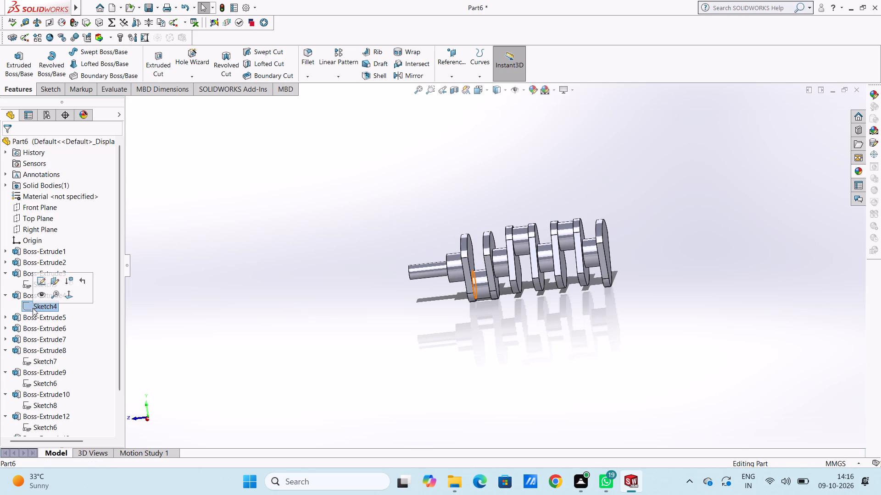
pyautogui.click(14, 65)
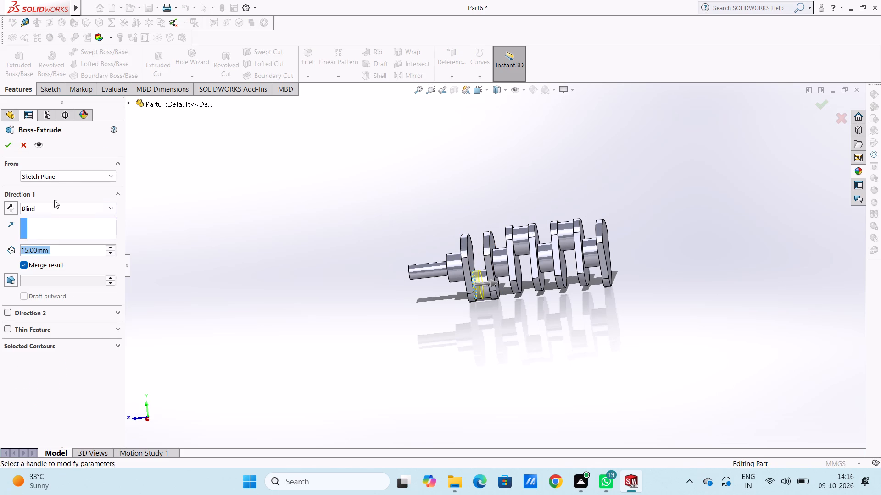
pyautogui.click(62, 176)
pyautogui.click(71, 193)
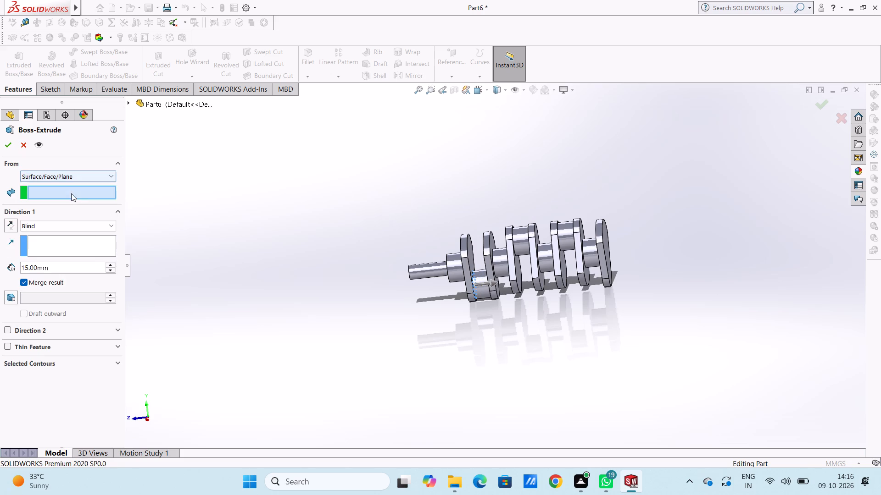
pyautogui.click(606, 238)
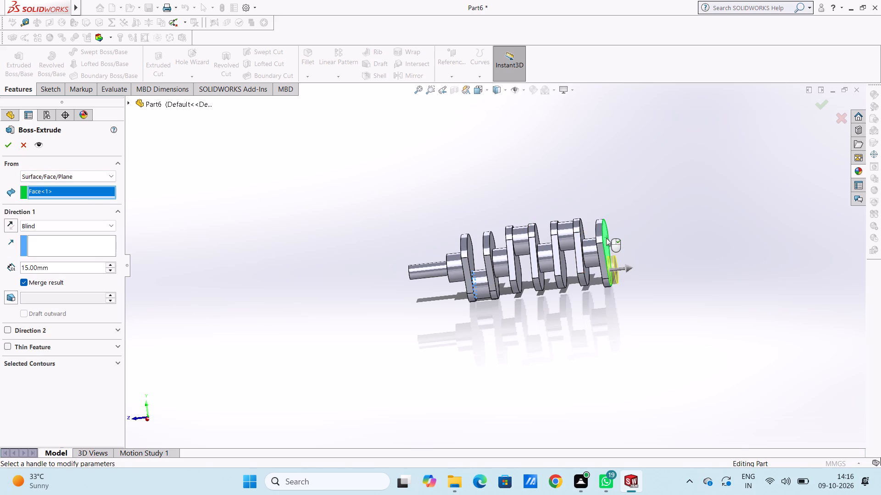
pyautogui.doubleClick(89, 264)
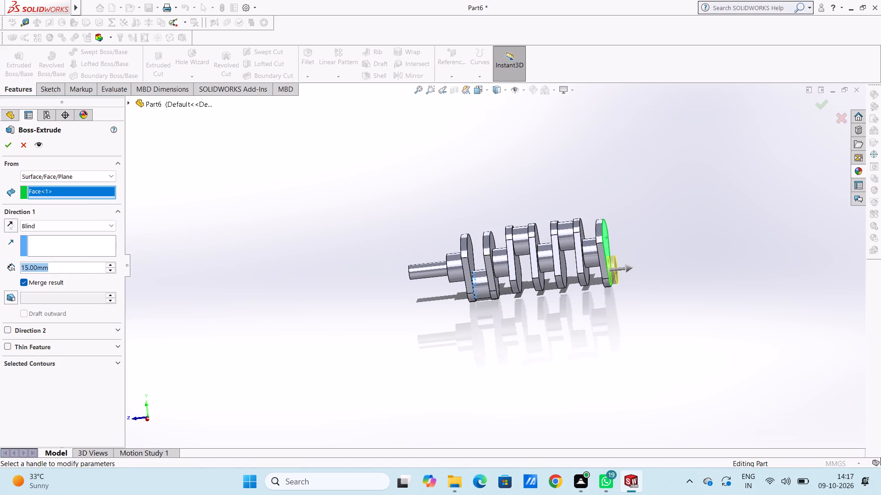
pyautogui.write('36')
pyautogui.press('Return')
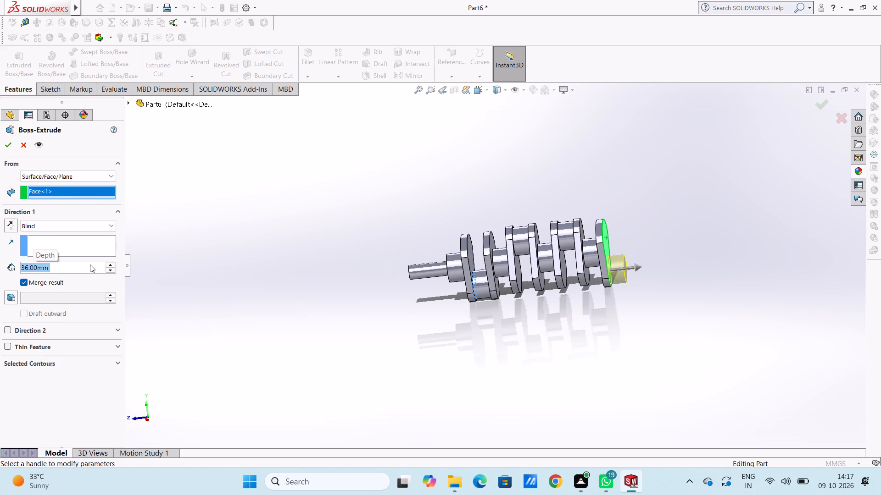
pyautogui.click(4, 144)
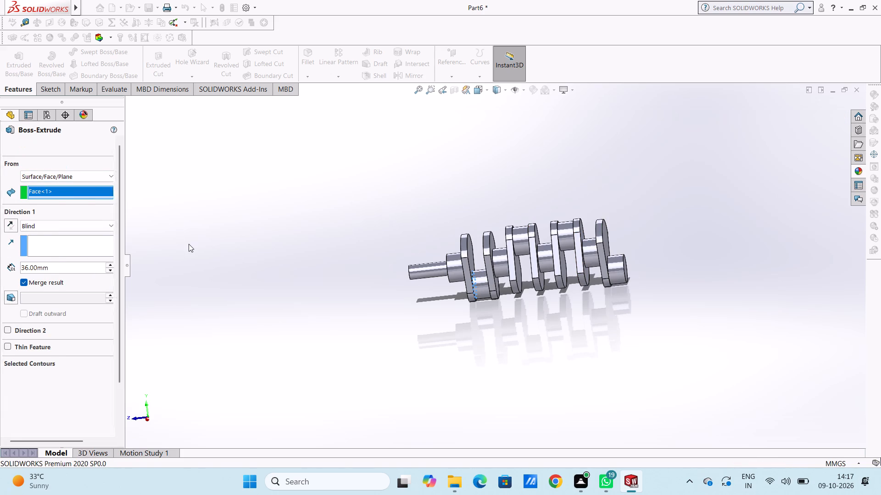
# Reuse the first web's Sketch3 to extrude a 15 mm web outward from the newest offset pin's end face, merged with the body.
pyautogui.click(189, 244)
pyautogui.moveTo(246, 293); pyautogui.dragTo(284, 271, button='middle')
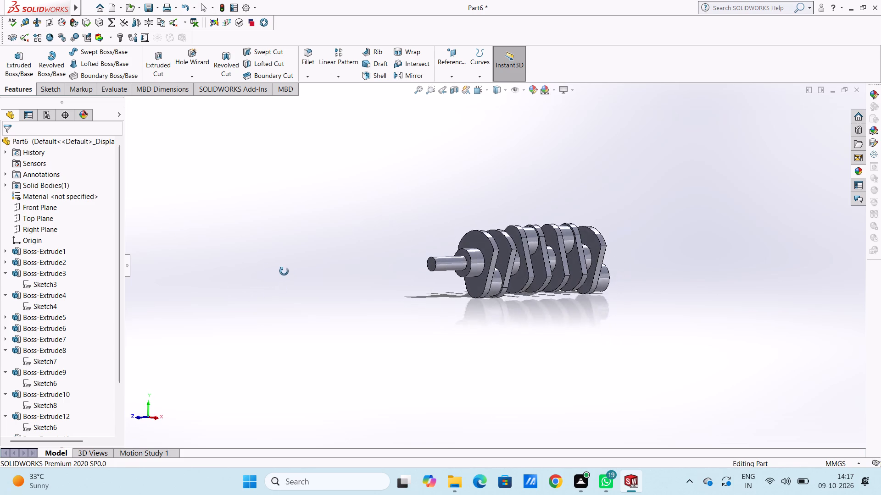
pyautogui.moveTo(284, 271); pyautogui.dragTo(252, 276, button='middle')
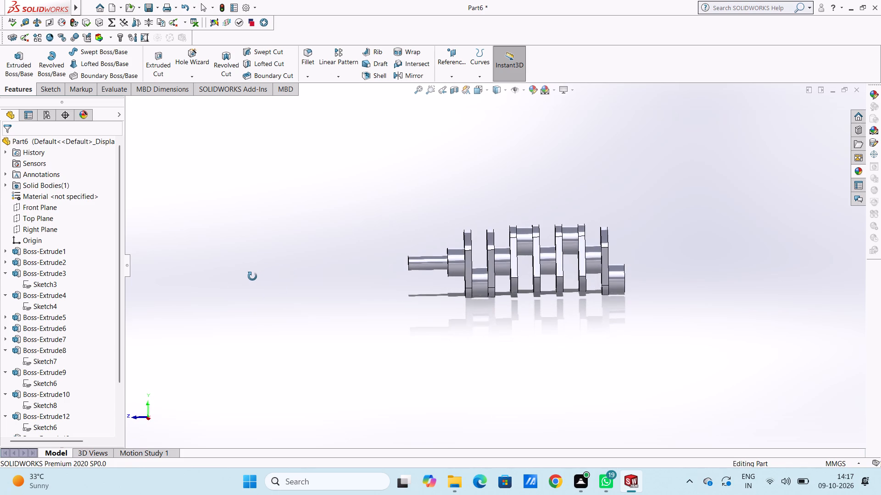
pyautogui.moveTo(252, 276); pyautogui.dragTo(242, 271, button='middle')
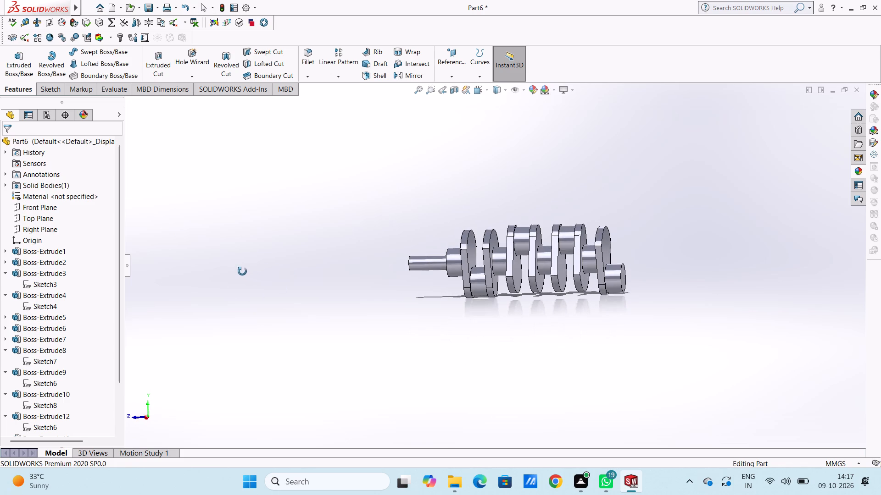
pyautogui.moveTo(242, 271); pyautogui.dragTo(235, 271, button='middle')
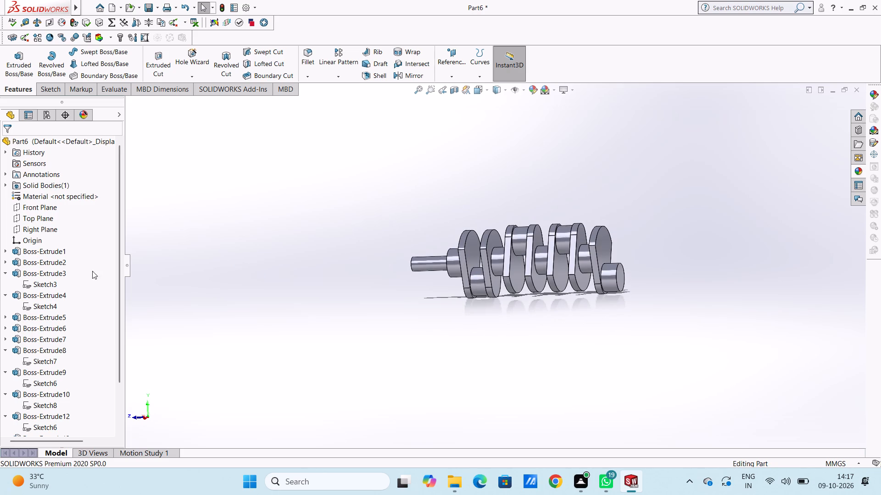
pyautogui.click(33, 284)
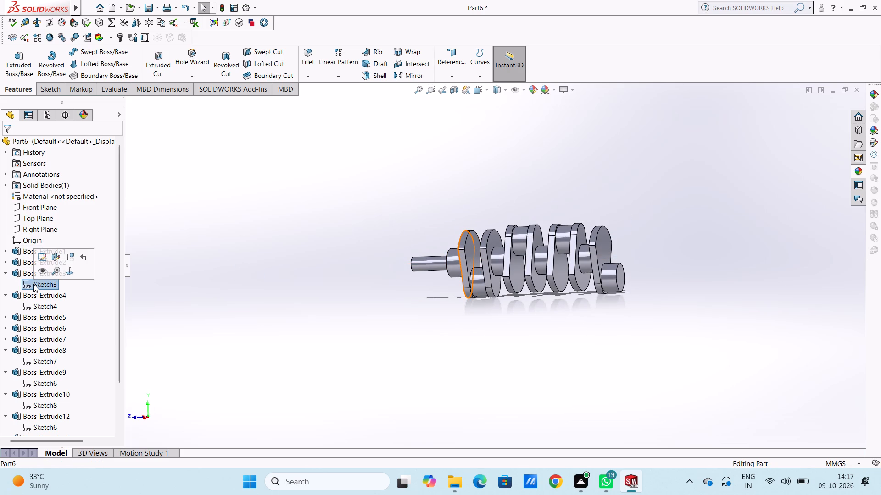
pyautogui.click(18, 61)
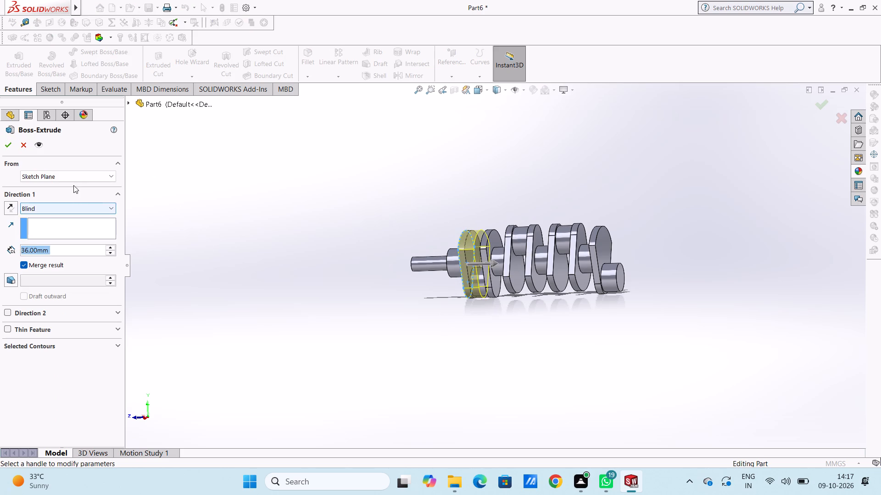
pyautogui.click(73, 173)
pyautogui.click(70, 194)
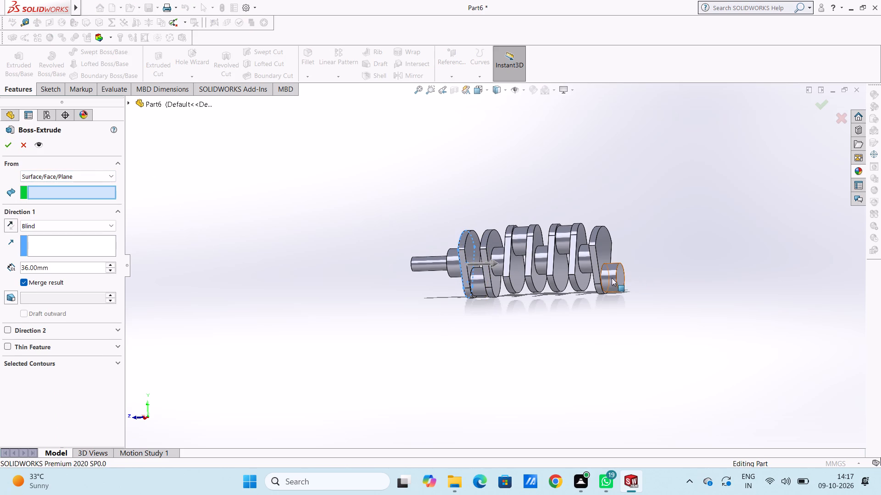
pyautogui.click(618, 280)
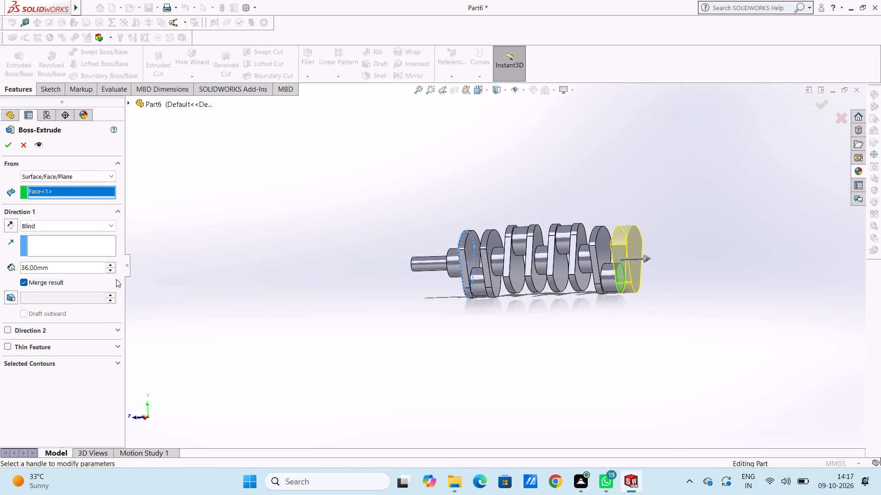
pyautogui.doubleClick(92, 269)
pyautogui.write('15')
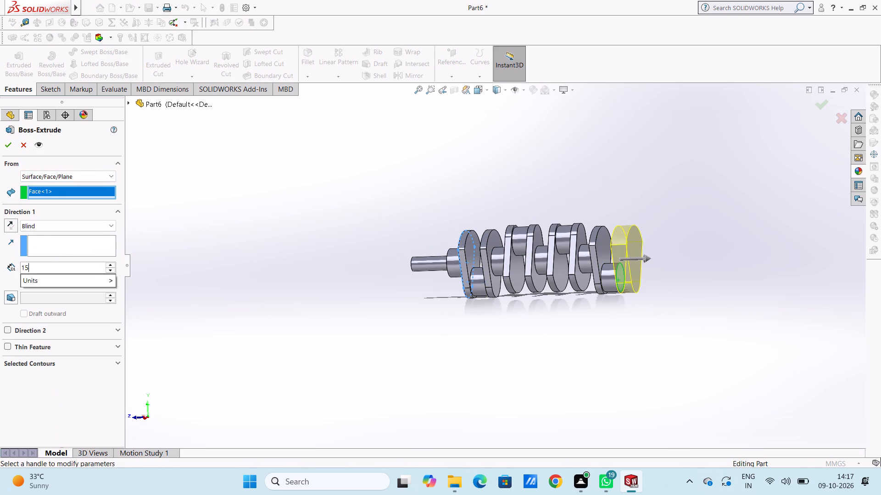
pyautogui.press('Return')
pyautogui.click(7, 142)
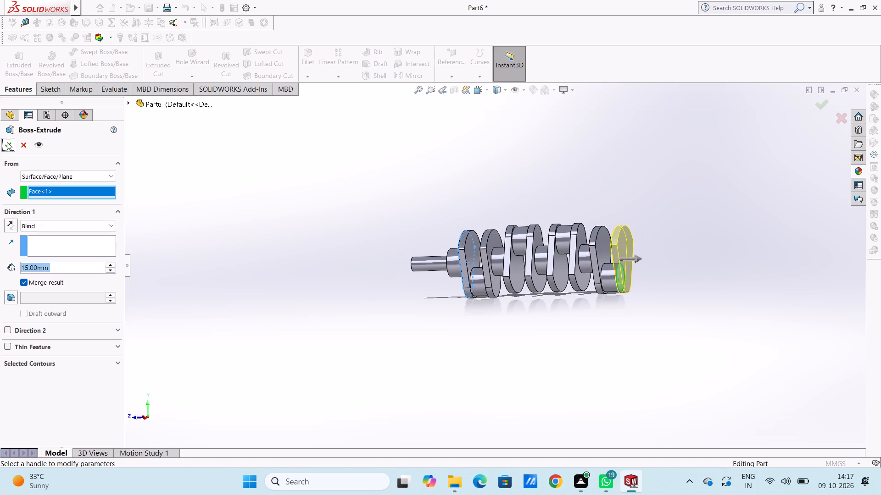
pyautogui.click(279, 242)
pyautogui.middleClick(256, 261)
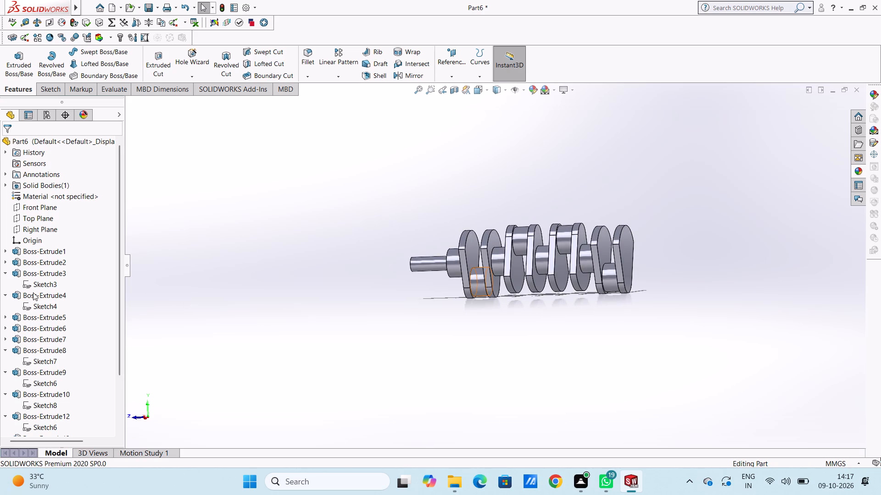
# Reuse Sketch5 of Boss-Extrude6 to extrude a 36 mm coaxial journal outward from the newest web's outer face, merged with the body.
pyautogui.click(6, 329)
pyautogui.click(41, 342)
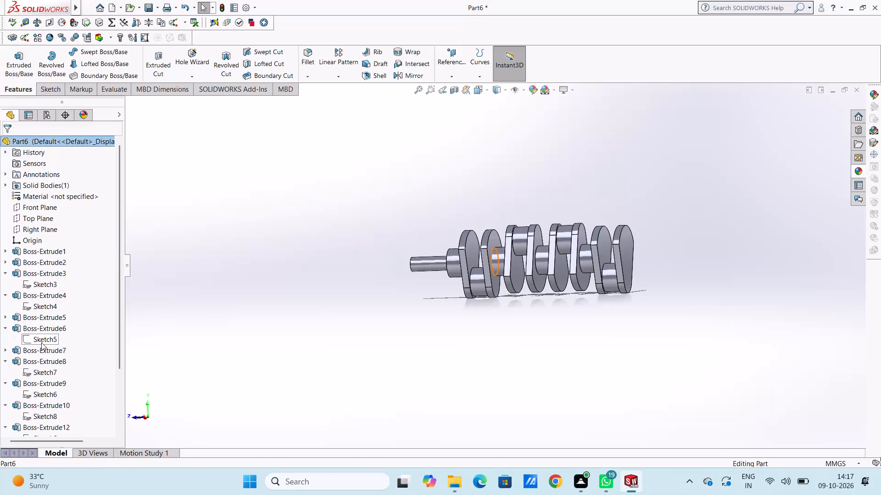
pyautogui.click(20, 59)
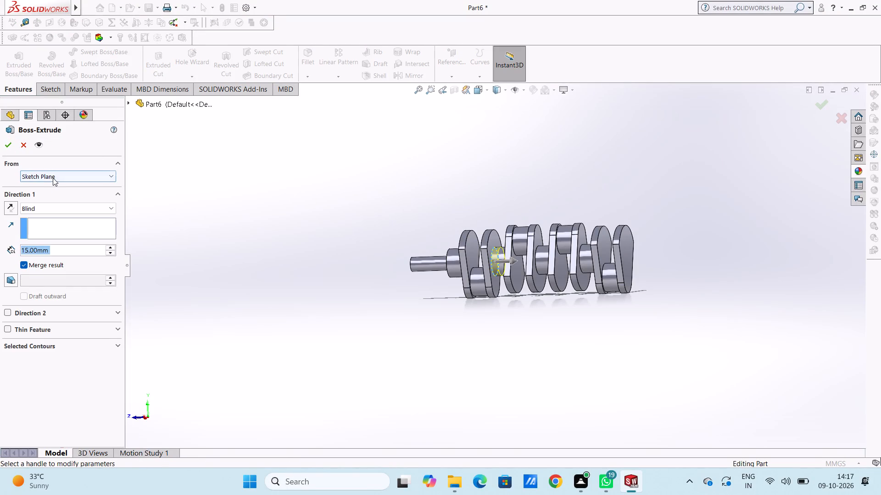
pyautogui.click(53, 178)
pyautogui.click(55, 195)
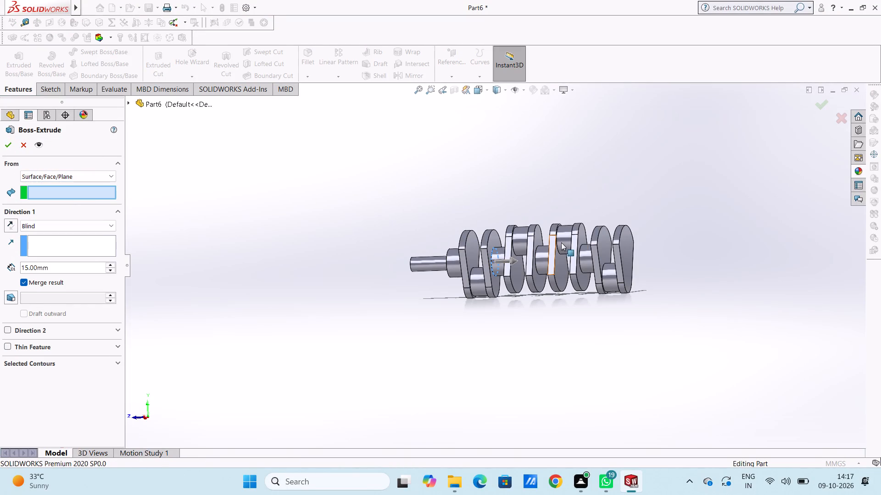
pyautogui.click(627, 244)
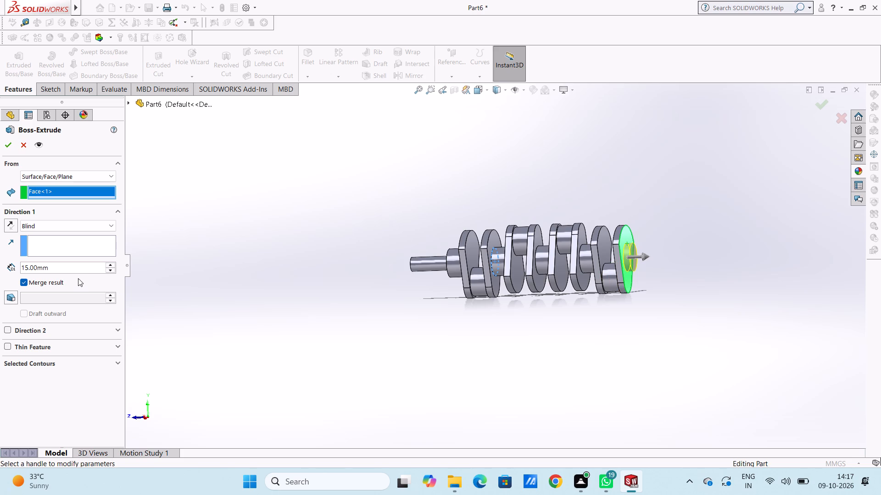
pyautogui.doubleClick(79, 267)
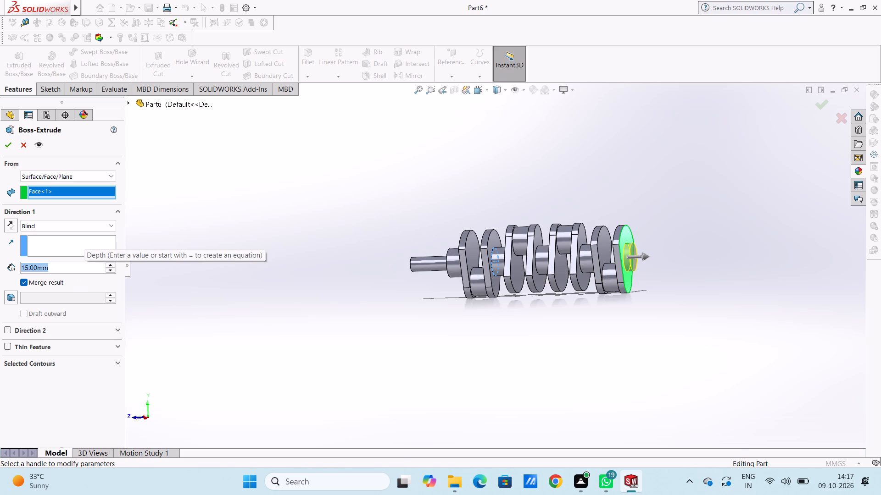
pyautogui.write('36')
pyautogui.press('Return')
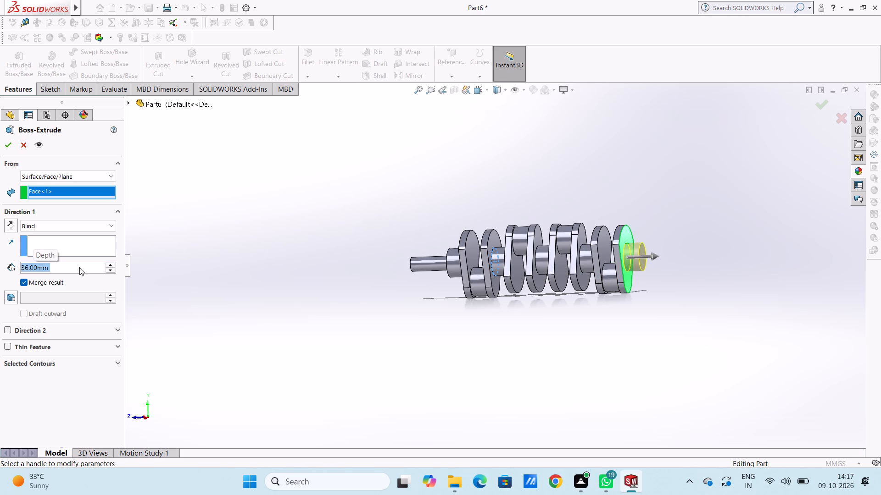
pyautogui.click(11, 145)
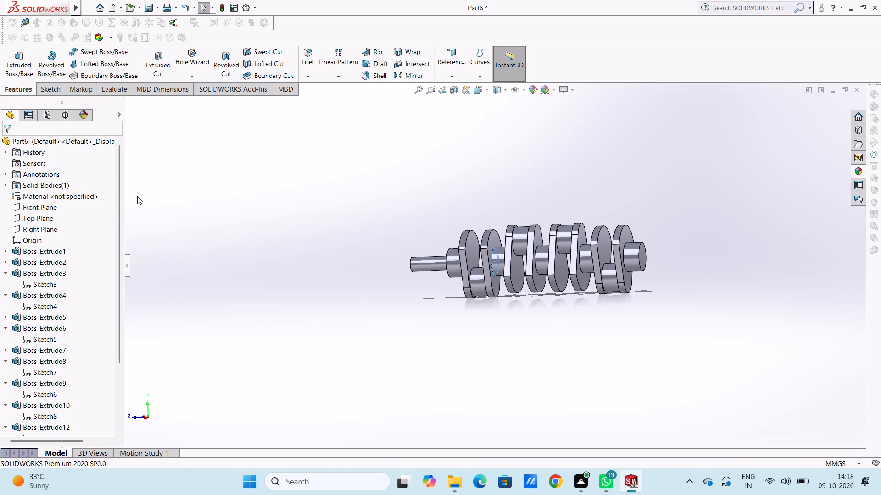
pyautogui.click(137, 196)
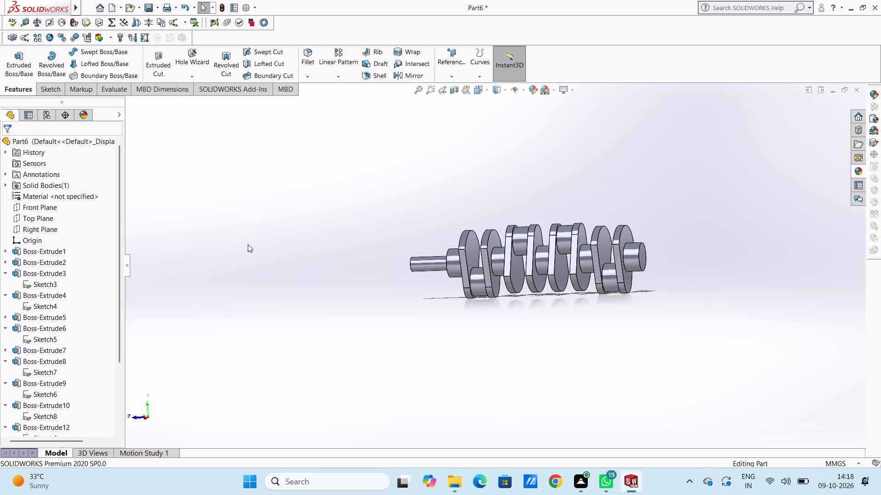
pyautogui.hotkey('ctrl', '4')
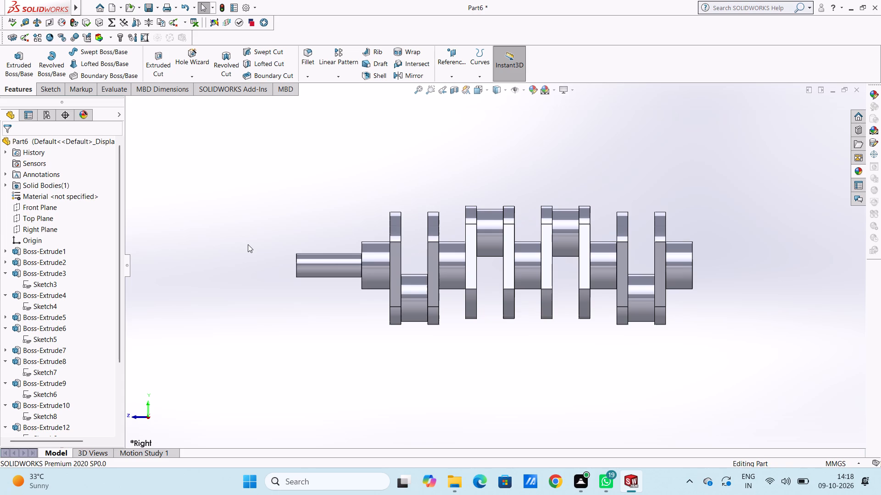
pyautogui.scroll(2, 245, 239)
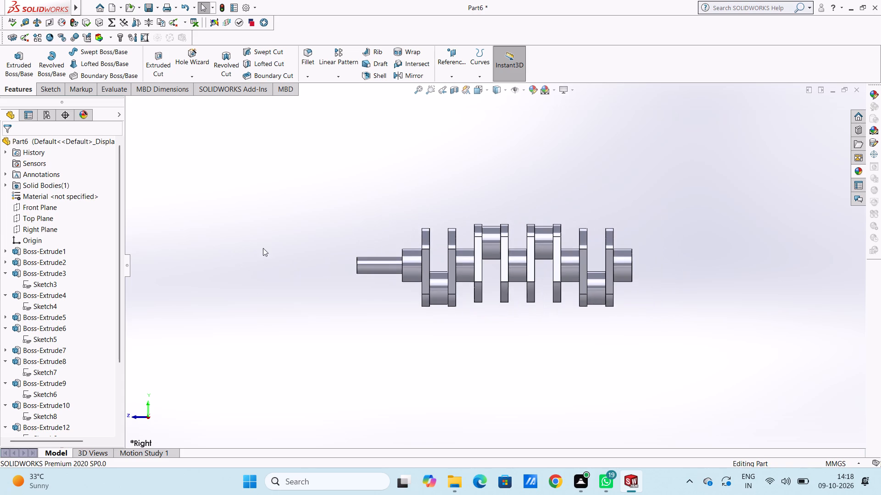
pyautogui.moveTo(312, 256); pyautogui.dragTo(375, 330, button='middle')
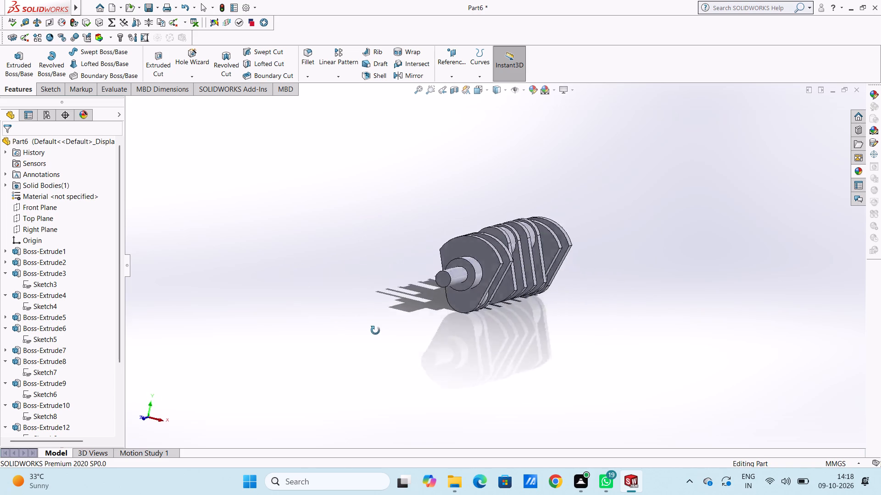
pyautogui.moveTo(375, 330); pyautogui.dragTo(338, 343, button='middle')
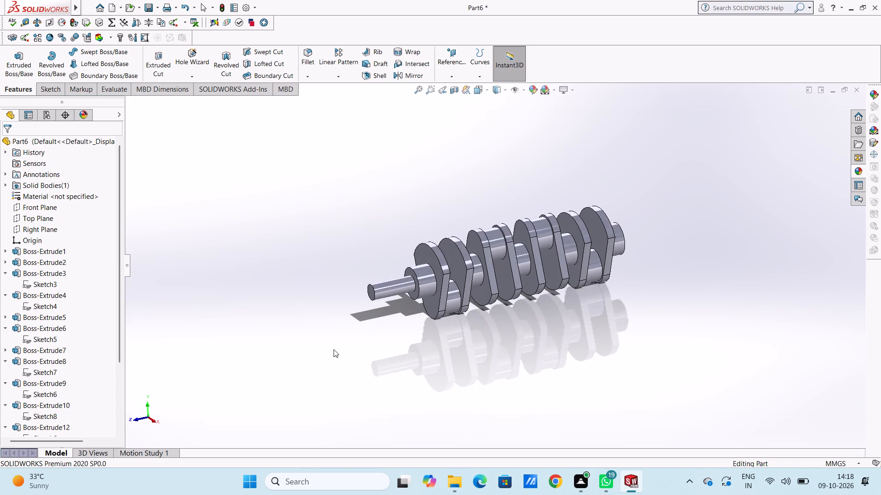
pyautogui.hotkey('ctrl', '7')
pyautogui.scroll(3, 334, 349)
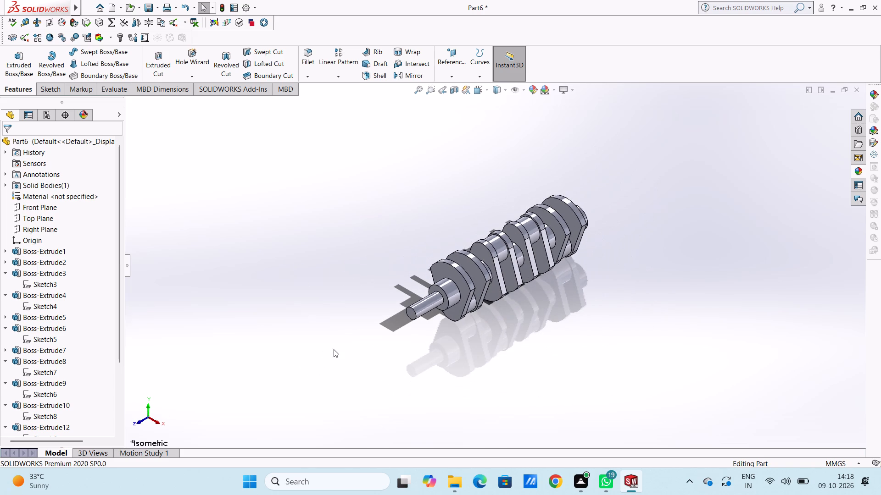
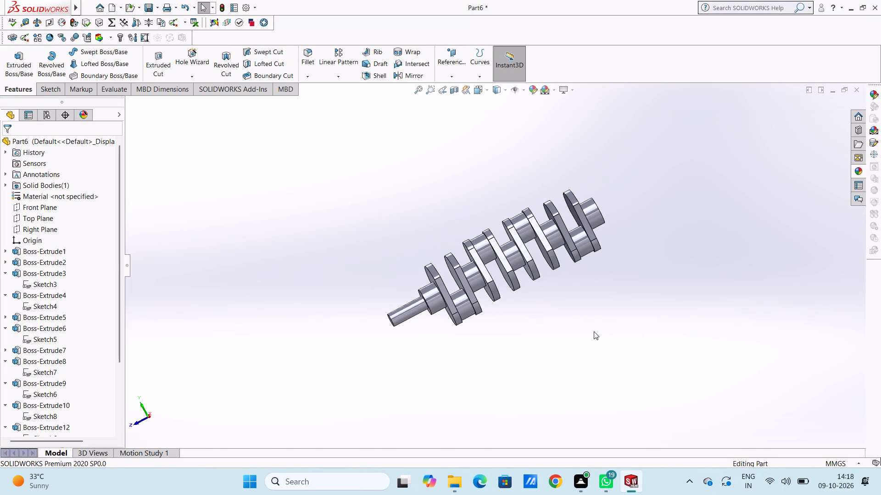
# On the newest journal's end face, sketch a circle centred on the origin and dimension its diameter as 144 mm.
pyautogui.hotkey('ctrl', '2')
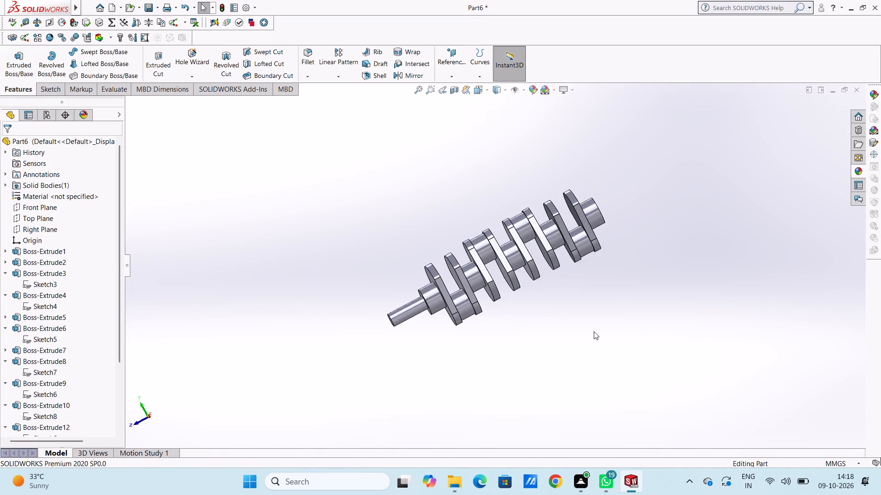
pyautogui.scroll(5, 594, 331)
pyautogui.click(496, 253)
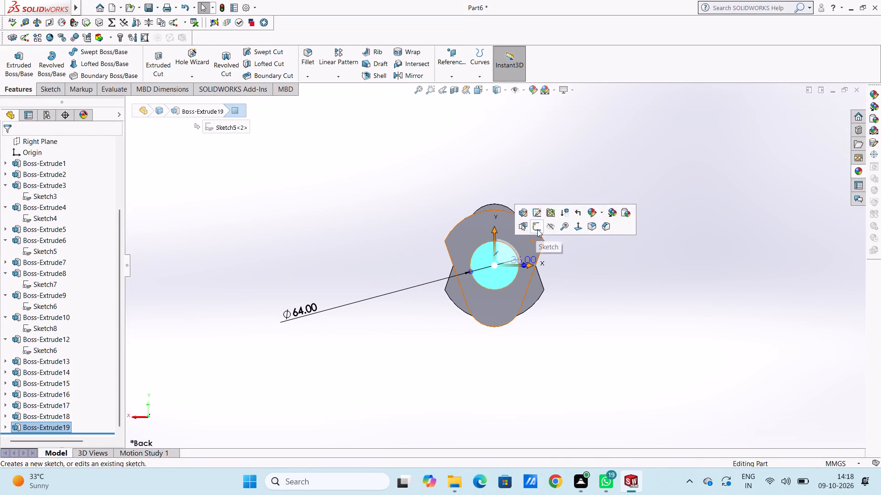
pyautogui.click(537, 229)
pyautogui.click(386, 227)
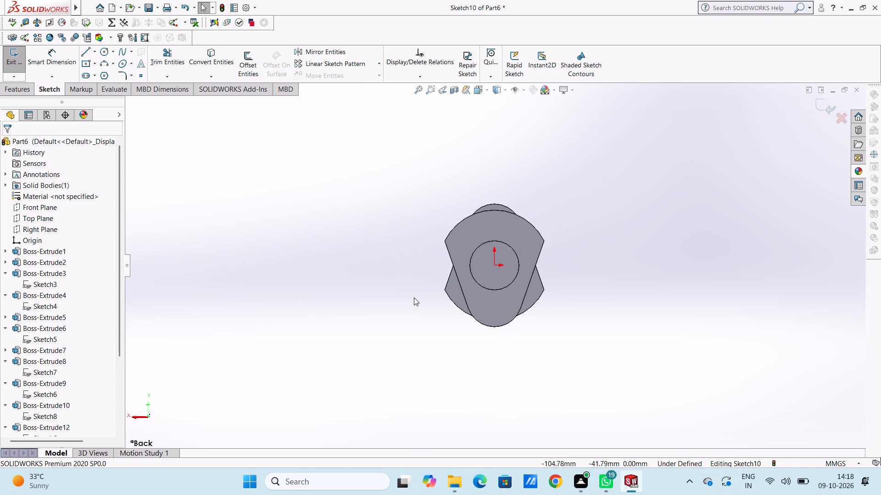
pyautogui.click(105, 51)
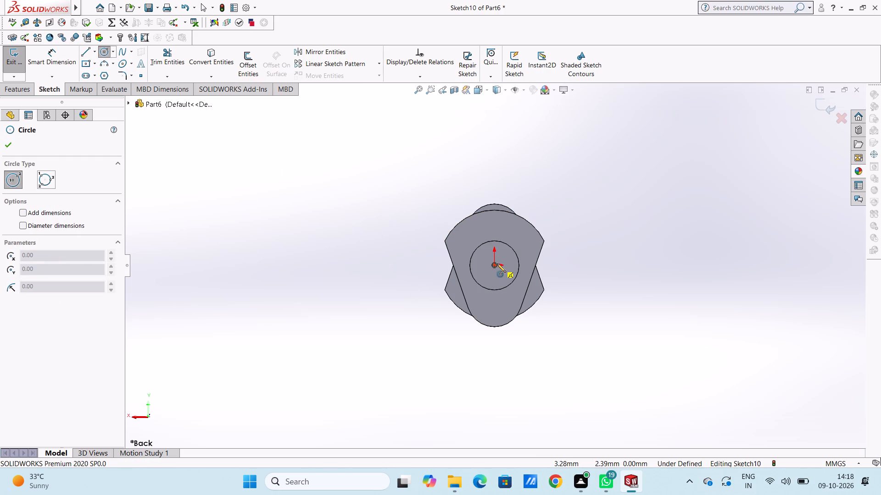
pyautogui.click(497, 264)
pyautogui.click(536, 231)
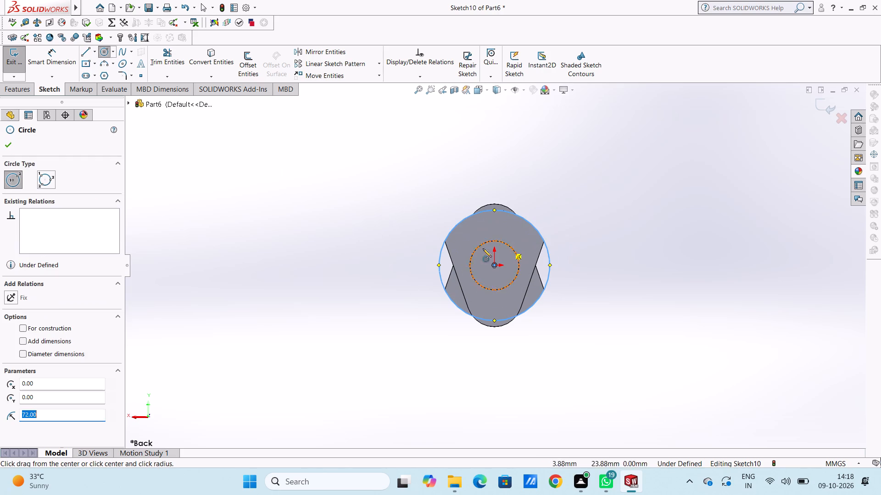
pyautogui.click(4, 146)
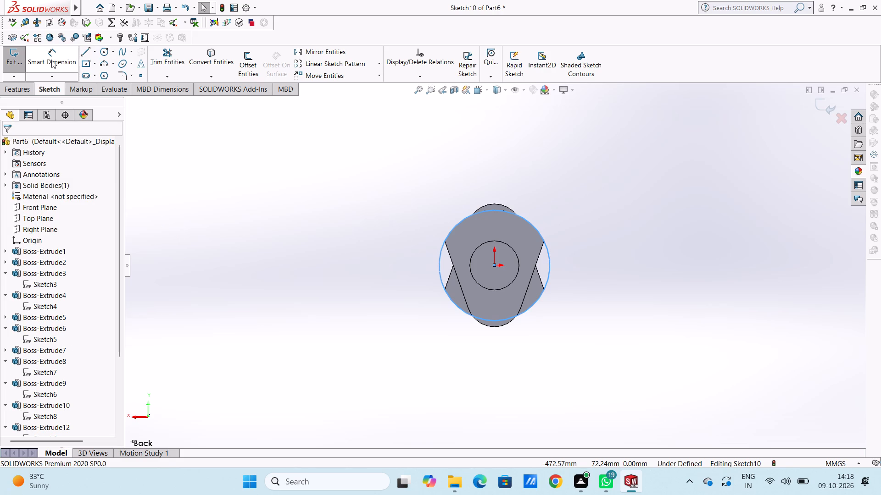
pyautogui.click(51, 60)
pyautogui.click(548, 281)
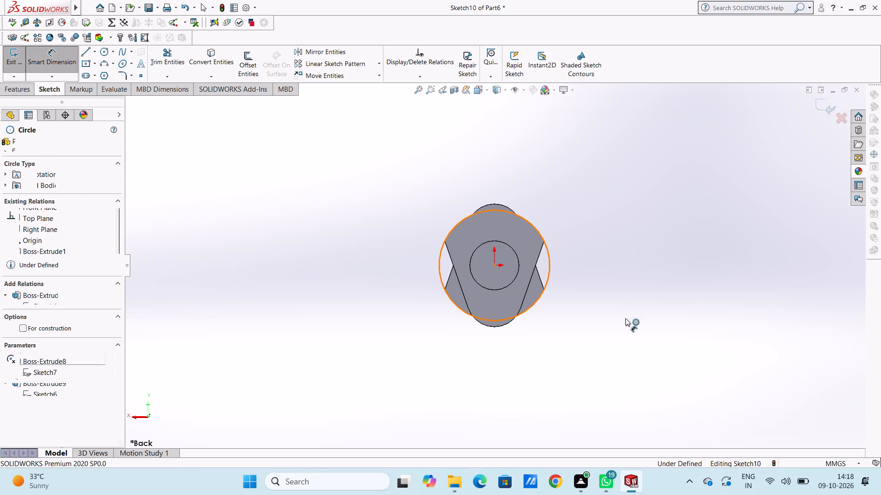
pyautogui.click(698, 357)
pyautogui.click(658, 345)
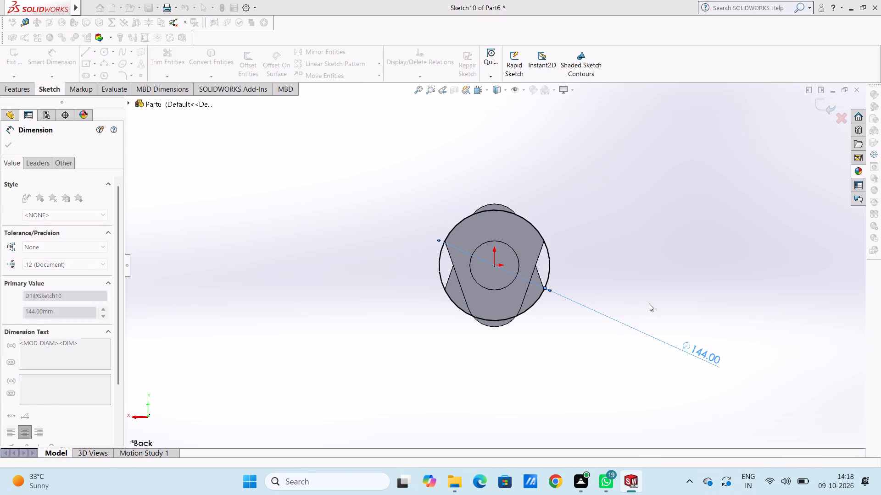
pyautogui.click(648, 303)
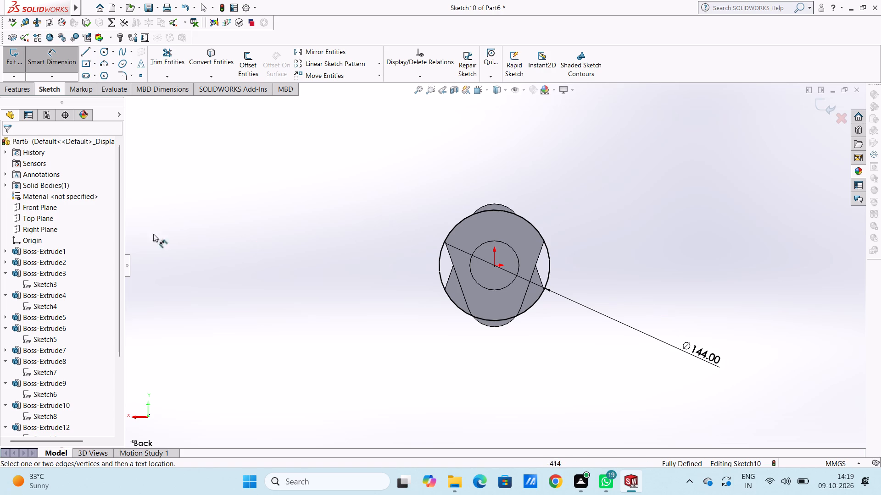
# Sketch a second circle centred on the origin inside the 144 mm circle and set its diameter to 100 mm.
pyautogui.click(103, 54)
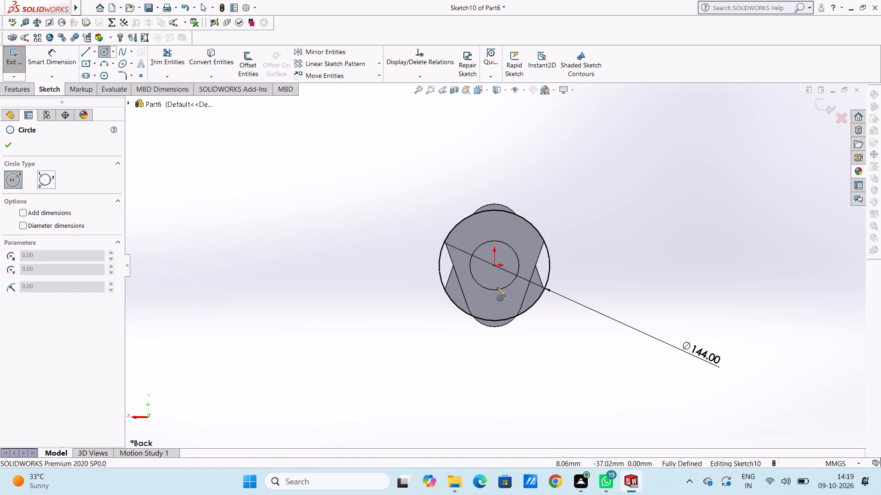
pyautogui.click(495, 266)
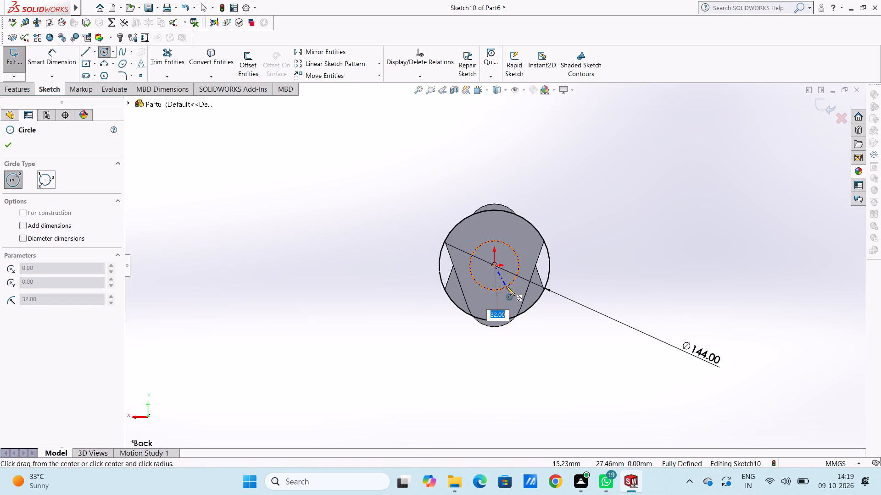
pyautogui.click(508, 294)
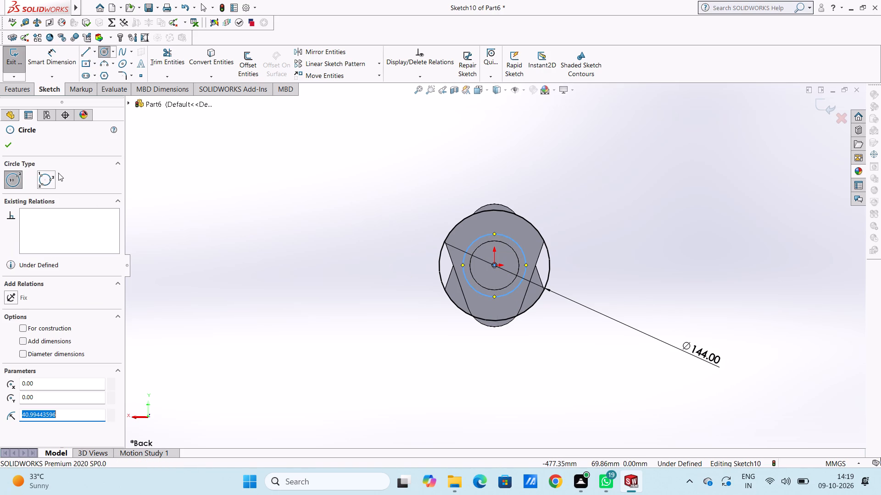
pyautogui.click(8, 143)
pyautogui.click(52, 64)
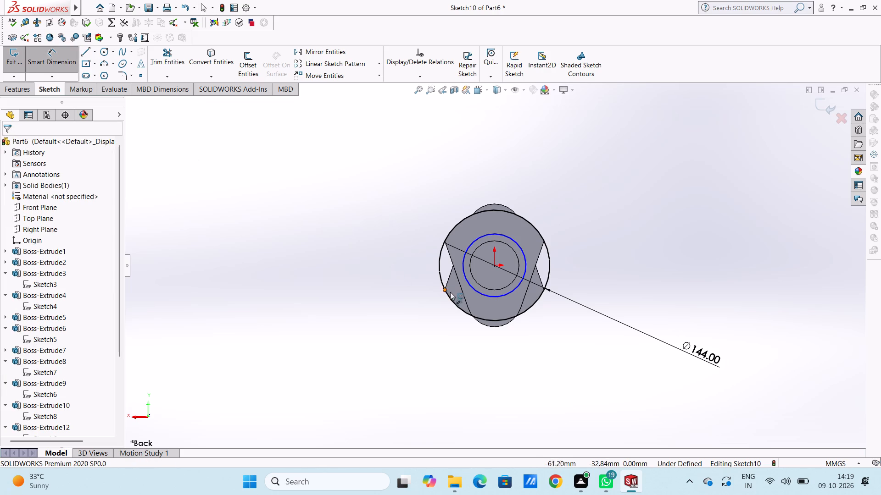
pyautogui.click(480, 291)
pyautogui.click(350, 354)
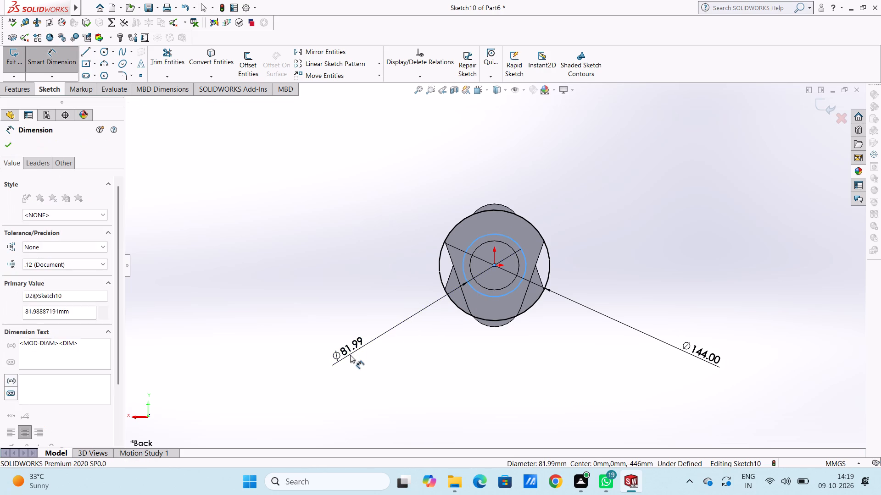
pyautogui.write('100')
pyautogui.press('Return')
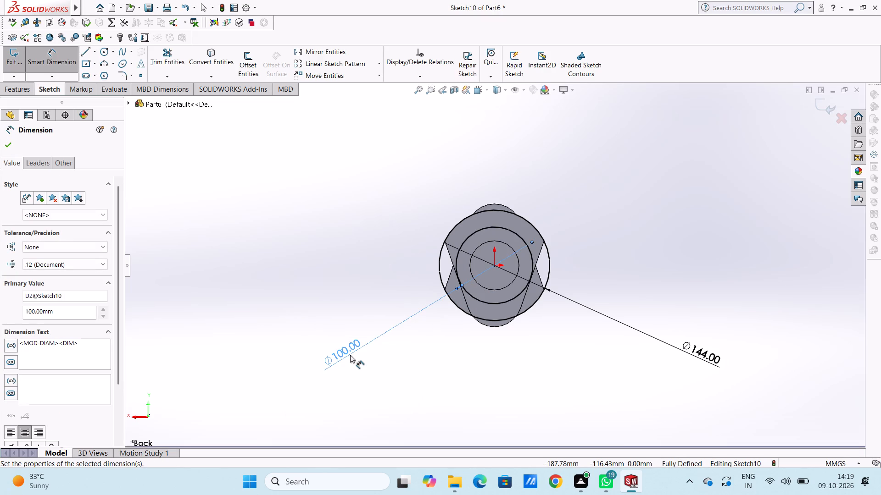
pyautogui.click(342, 254)
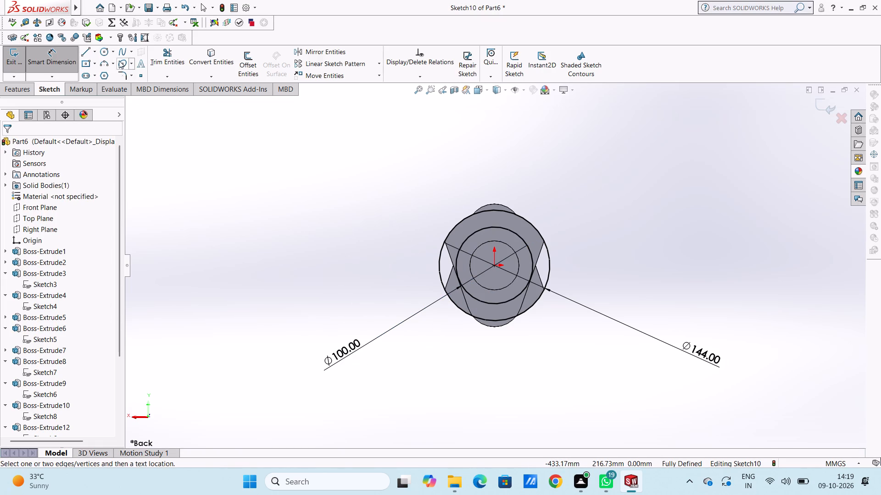
# Sketch a small hole circle centred on the top quadrant point of the 100 mm circle and set its diameter to 14 mm.
pyautogui.click(107, 53)
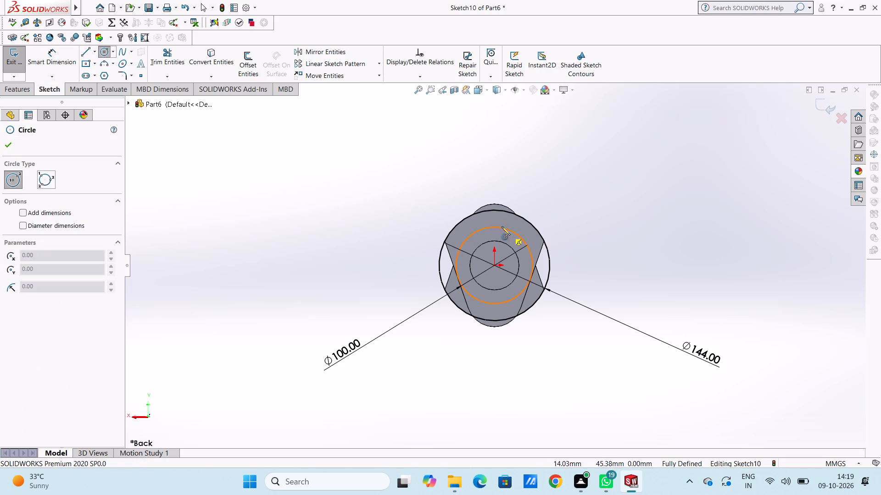
pyautogui.click(494, 227)
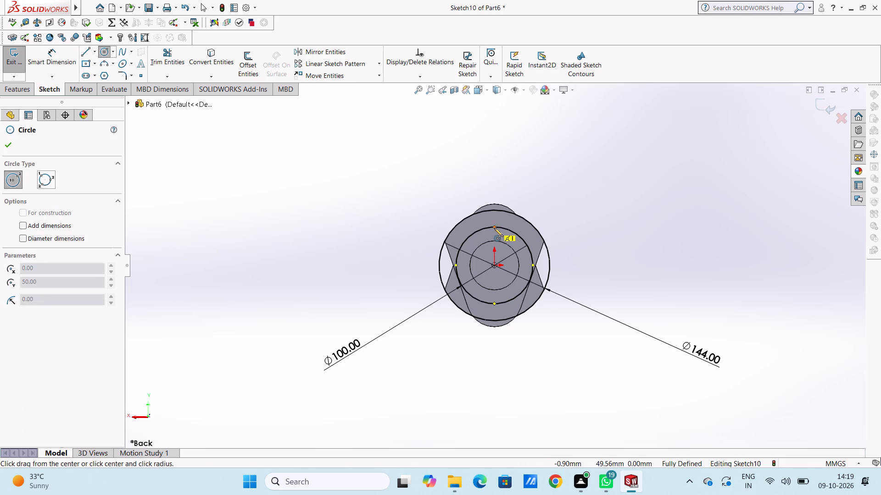
pyautogui.click(500, 236)
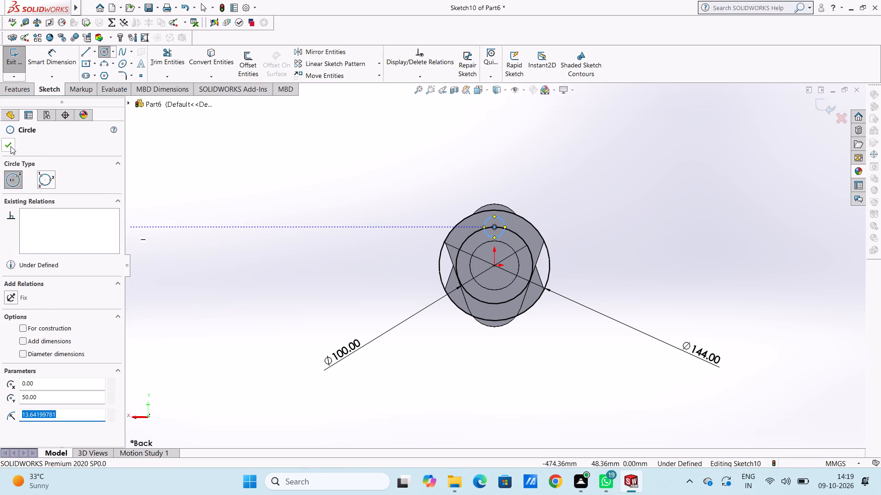
pyautogui.click(11, 146)
pyautogui.click(60, 67)
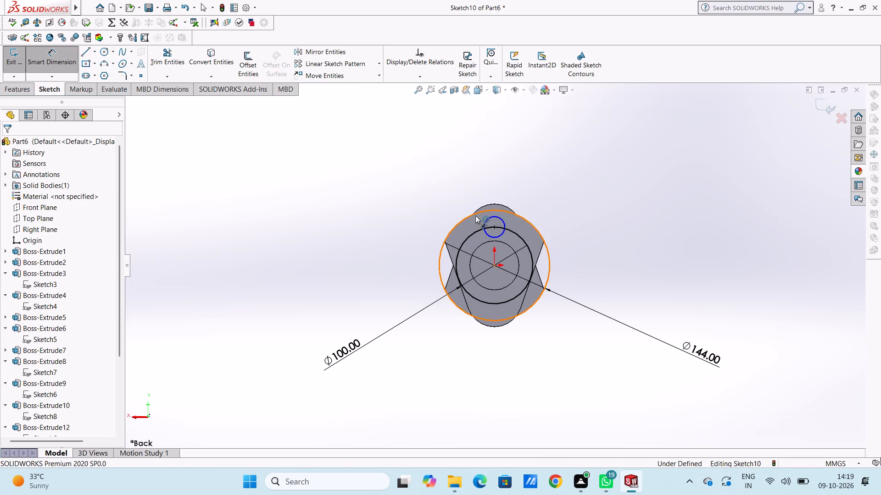
pyautogui.click(486, 225)
pyautogui.click(269, 315)
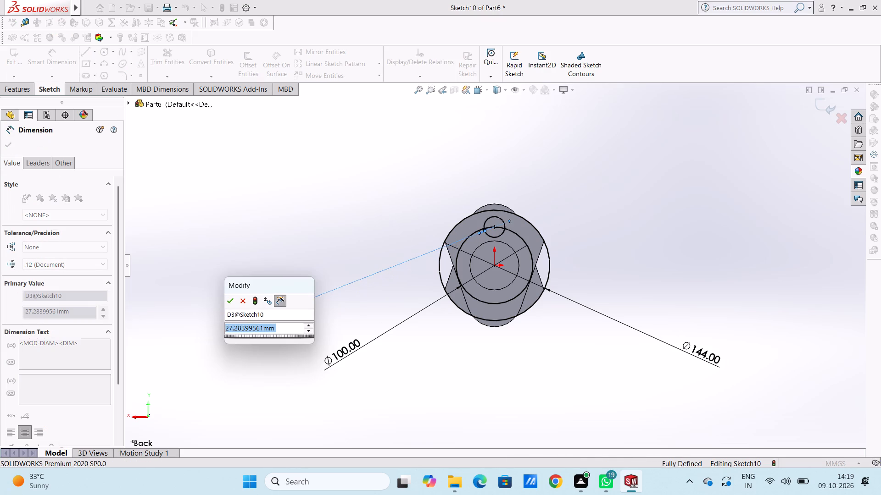
pyautogui.write('14')
pyautogui.press('Return')
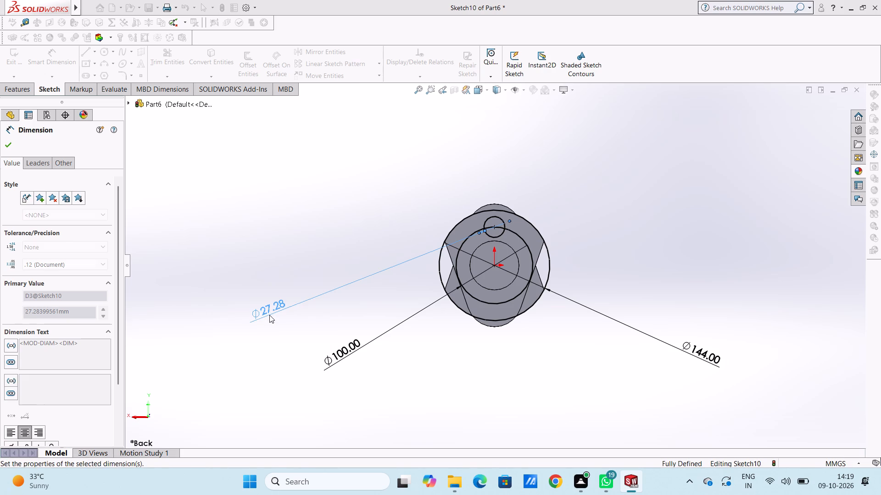
pyautogui.click(273, 221)
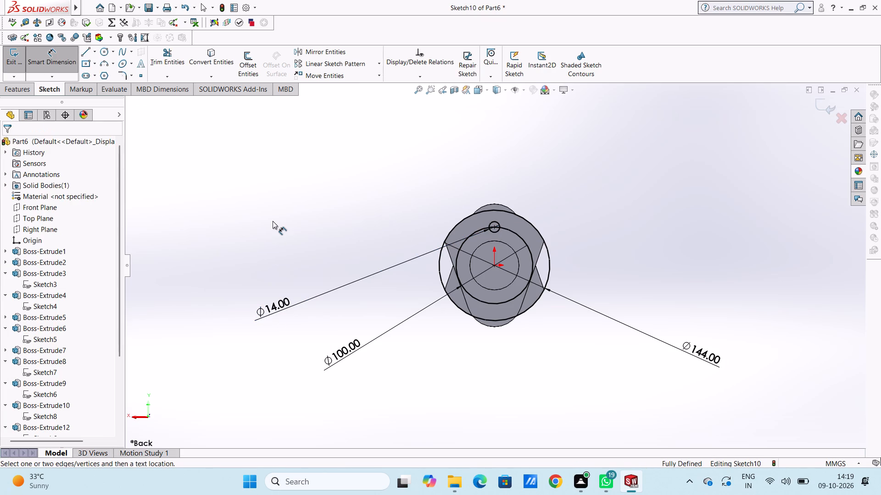
pyautogui.press('Escape')
pyautogui.press('Escape')
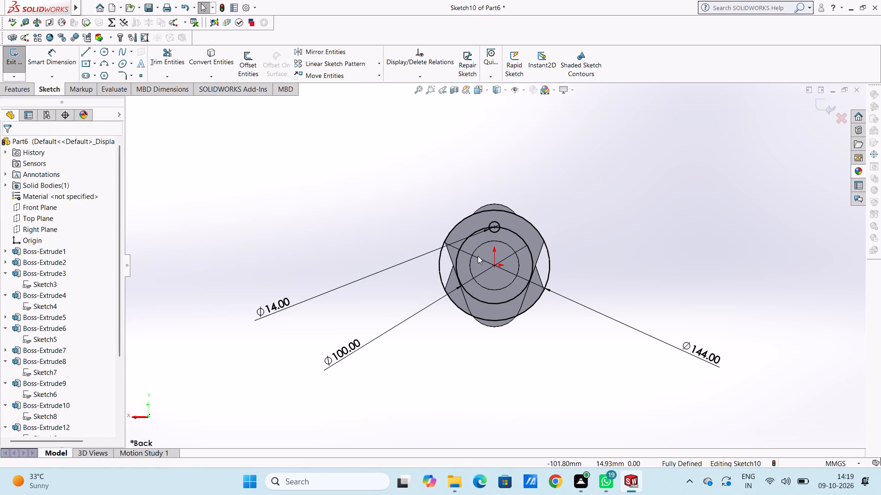
# Delete the 100 mm reference circle from the sketch.
pyautogui.click(512, 231)
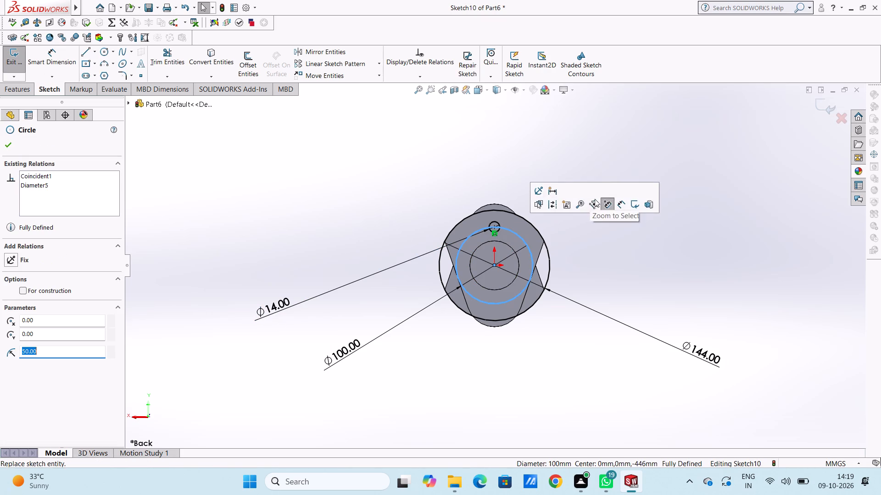
pyautogui.rightClick(612, 257)
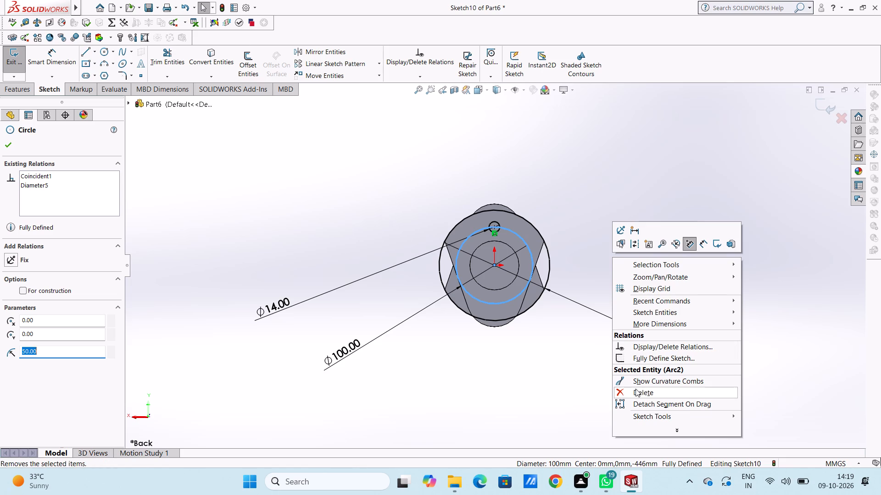
pyautogui.click(636, 389)
pyautogui.click(374, 239)
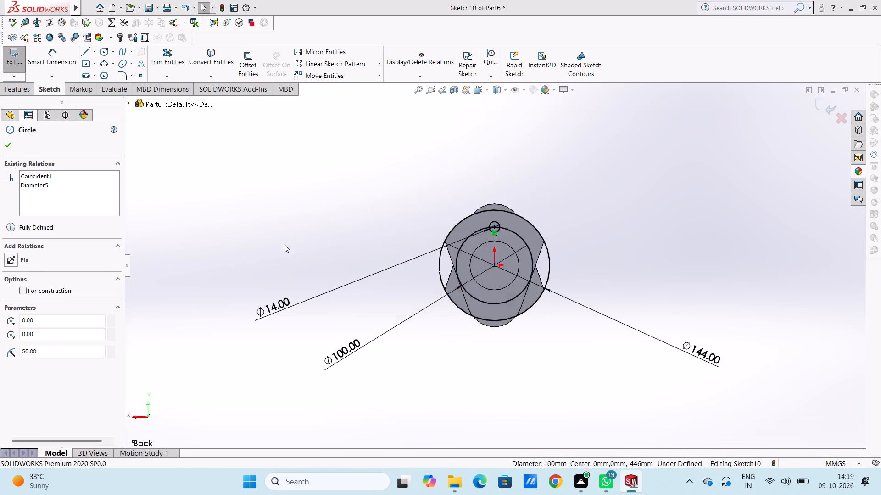
# Circular-pattern the 14 mm circle about the origin with 6 equally spaced instances over 360 degrees.
pyautogui.click(499, 233)
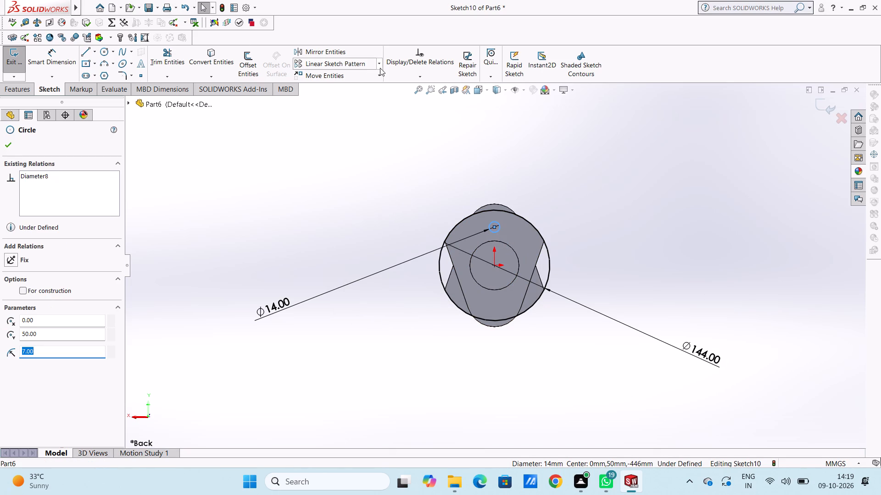
pyautogui.click(380, 66)
pyautogui.click(379, 84)
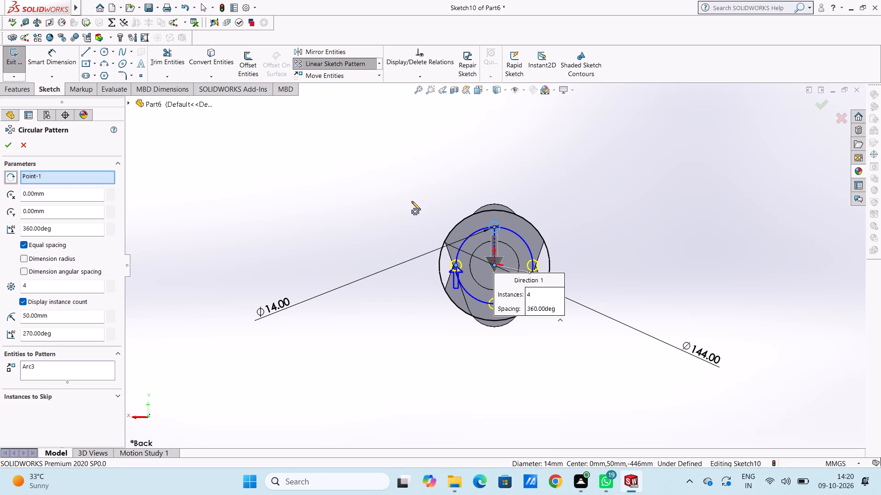
pyautogui.doubleClick(42, 286)
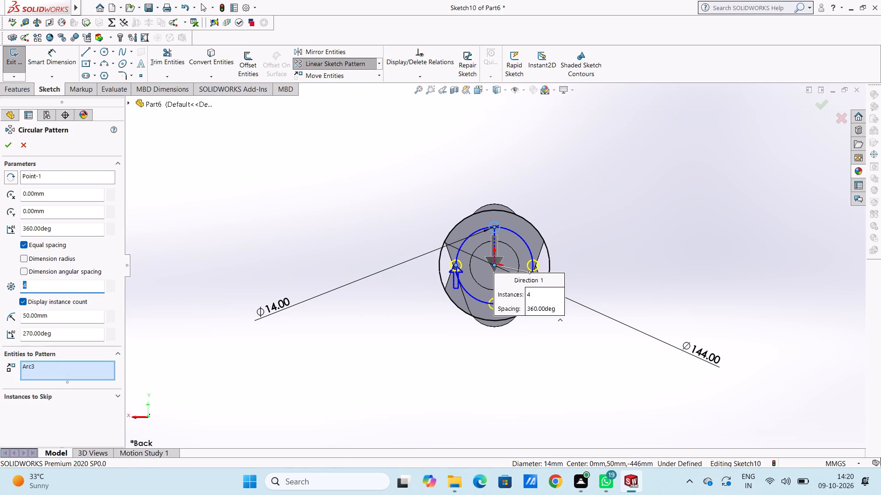
pyautogui.press('6')
pyautogui.press('Return')
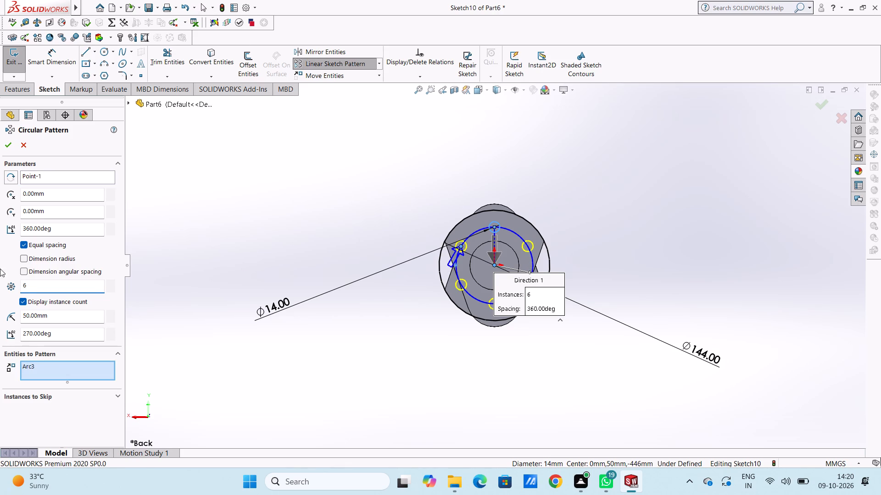
pyautogui.click(9, 148)
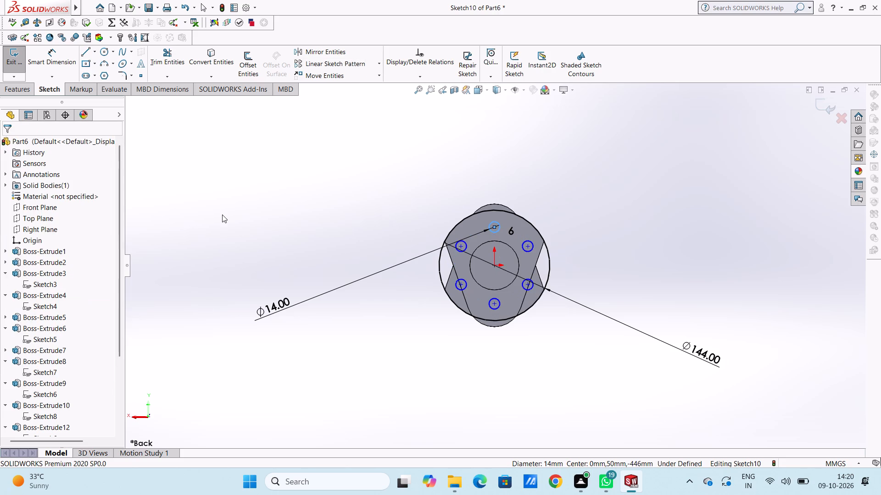
pyautogui.click(222, 214)
# Dimension the vertical distance from the origin to the centre of the top 14 mm circle at 50 mm.
pyautogui.click(67, 58)
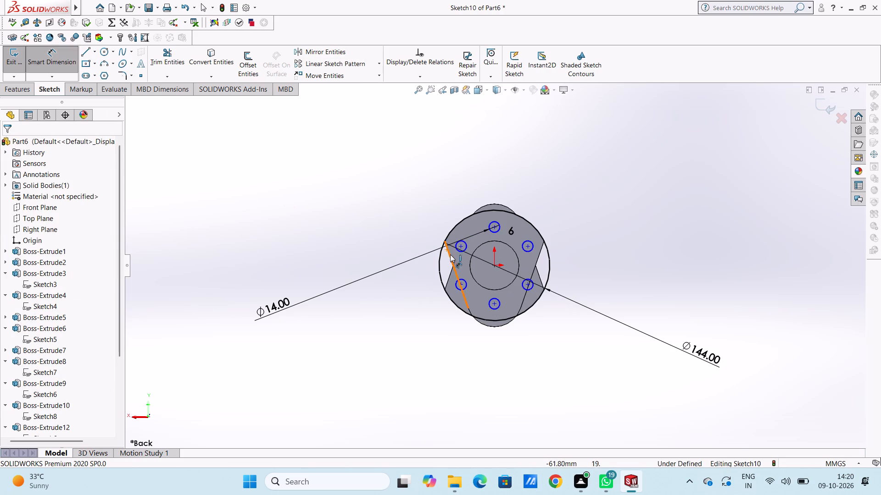
pyautogui.click(493, 267)
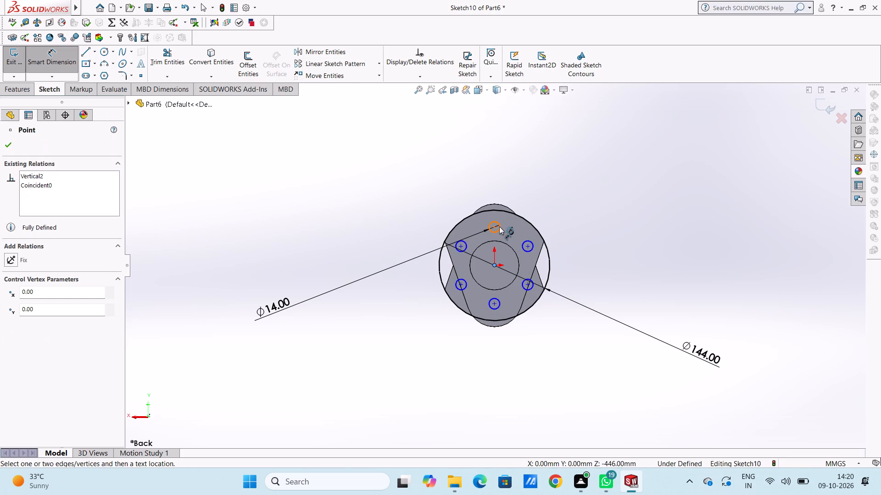
pyautogui.click(494, 228)
pyautogui.click(723, 241)
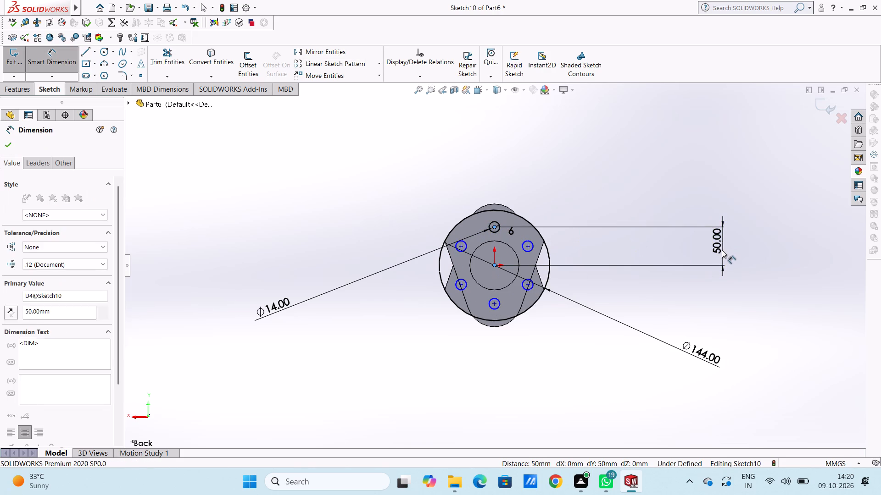
pyautogui.click(684, 233)
pyautogui.click(684, 226)
pyautogui.click(625, 247)
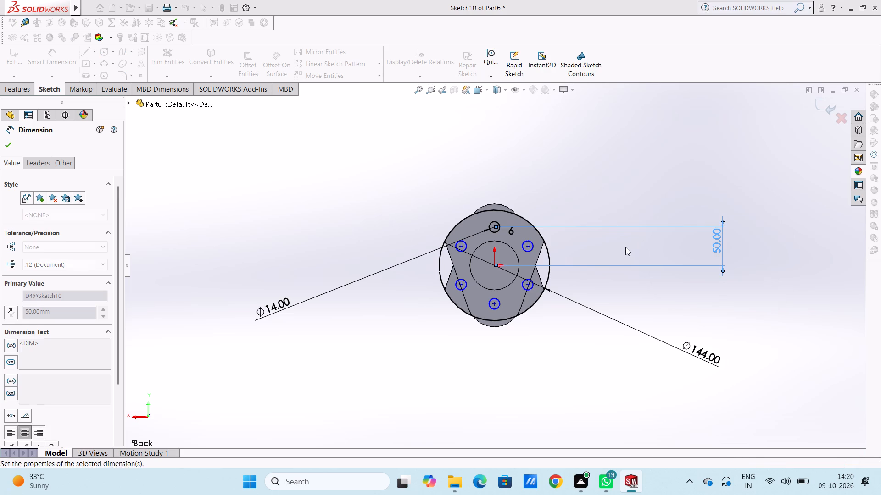
# Dimension the aligned distance from the origin to the centre of the next patterned circle clockwise from the top at 50 mm.
pyautogui.click(495, 265)
pyautogui.click(528, 247)
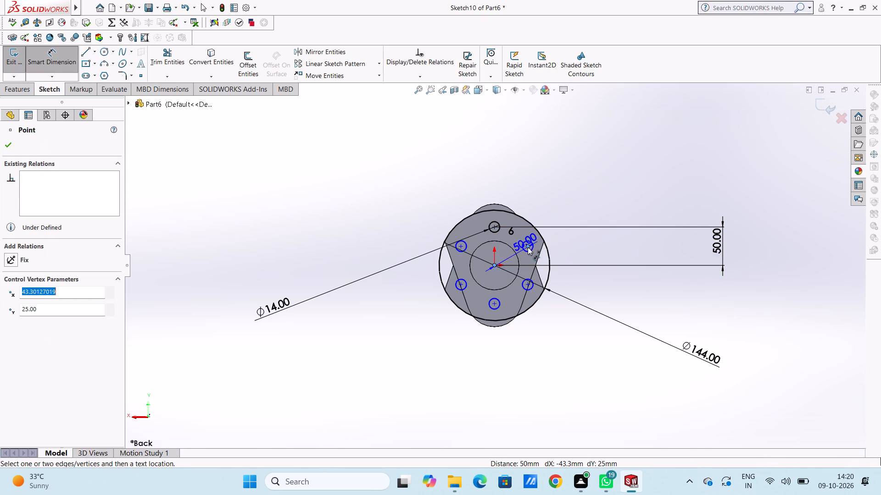
pyautogui.click(666, 267)
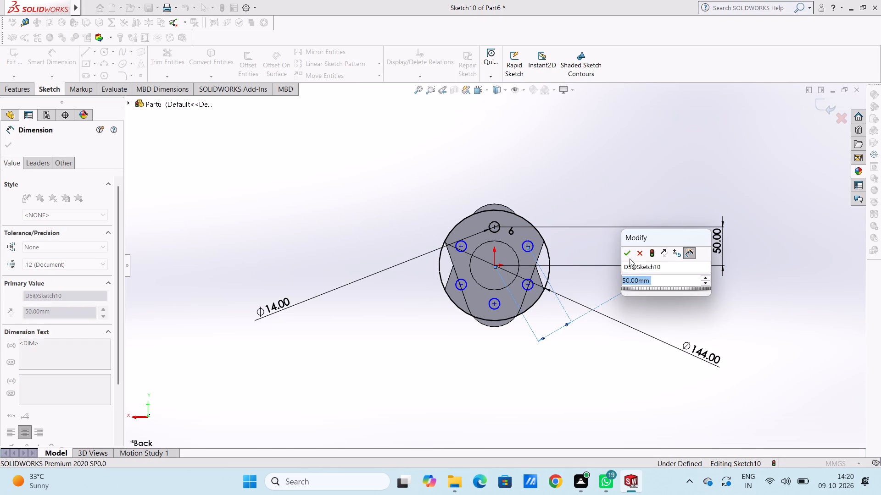
pyautogui.click(629, 258)
pyautogui.click(605, 252)
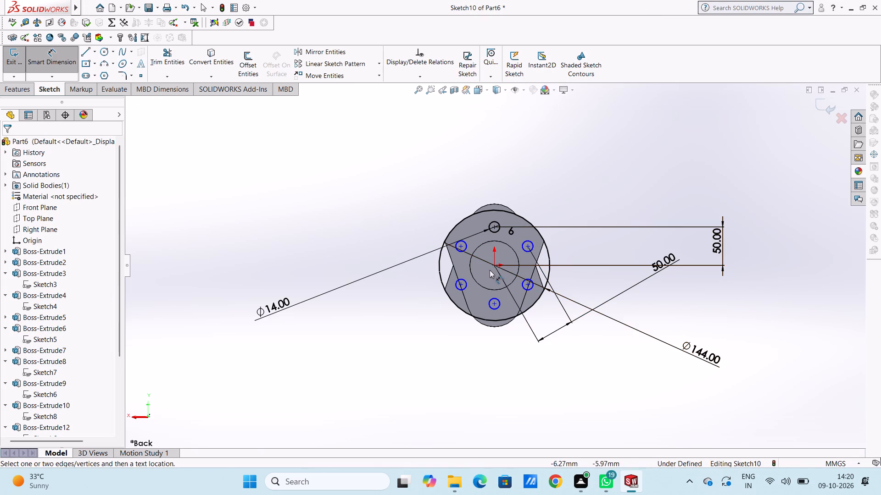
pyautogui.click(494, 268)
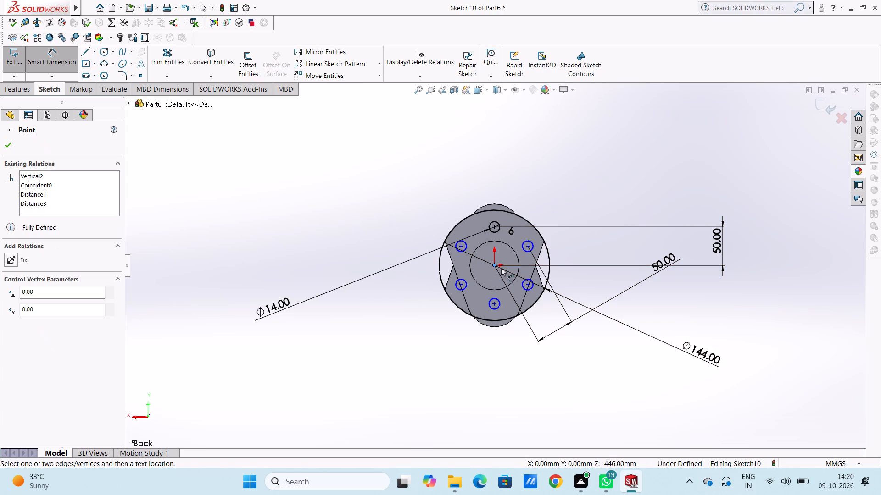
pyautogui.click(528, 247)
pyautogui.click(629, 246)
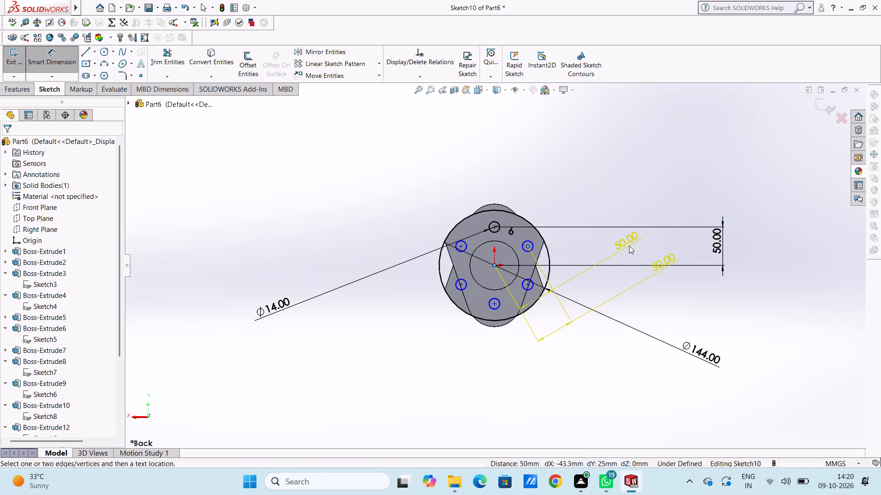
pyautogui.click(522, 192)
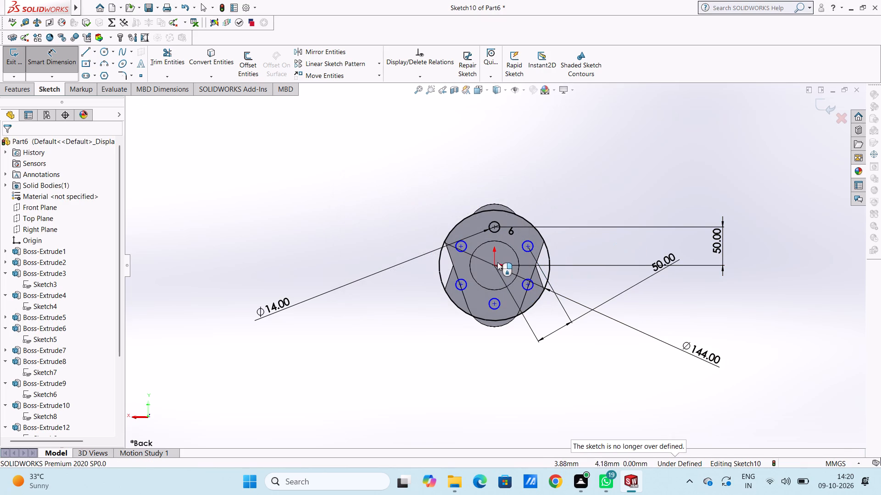
# Dimension the vertical distance from the origin to that same patterned circle's centre at 25 mm.
pyautogui.click(492, 268)
pyautogui.click(526, 248)
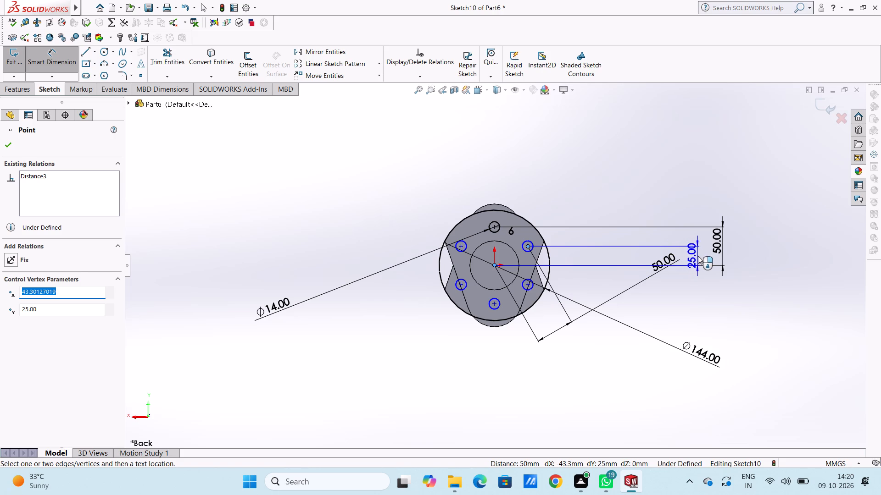
pyautogui.click(700, 256)
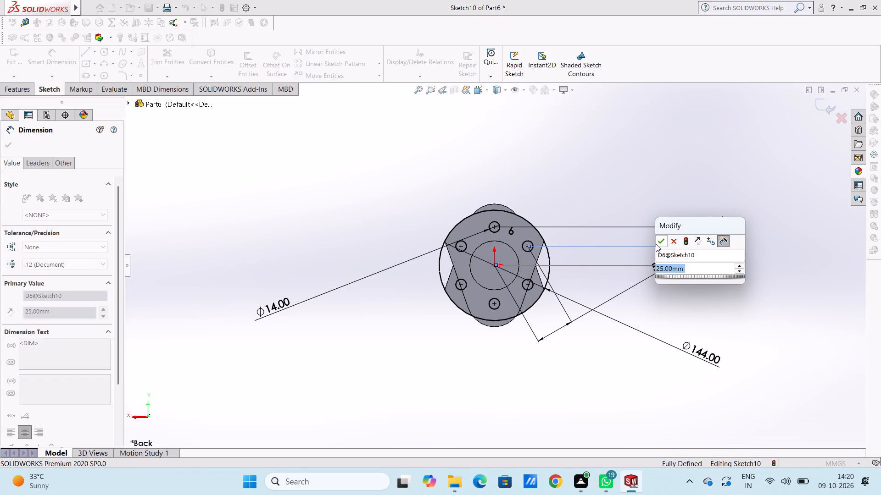
pyautogui.click(657, 243)
pyautogui.click(597, 201)
# Extrude the 144 mm flange profile with its six holes 15 mm outward from the end journal, merging the result.
pyautogui.moveTo(568, 203); pyautogui.dragTo(606, 225, button='middle')
pyautogui.scroll(3, 607, 226)
pyautogui.moveTo(630, 278); pyautogui.dragTo(655, 299, button='middle')
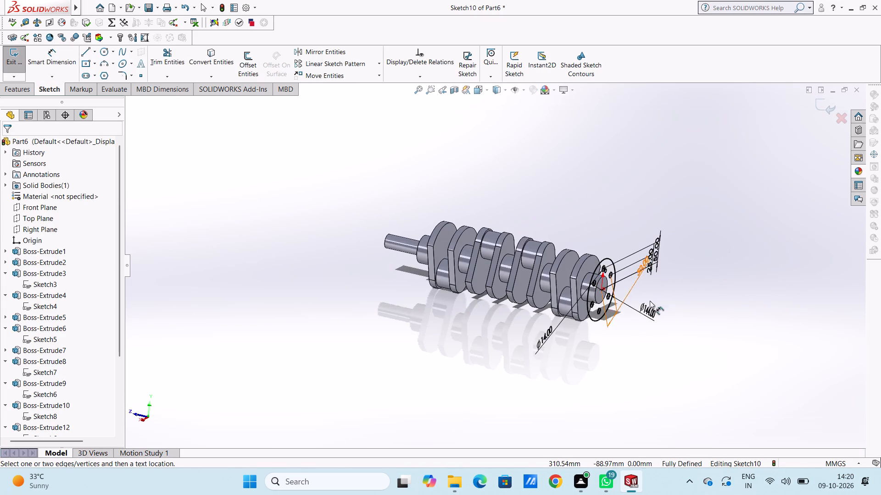
pyautogui.scroll(-5, 596, 314)
pyautogui.scroll(-2, 645, 223)
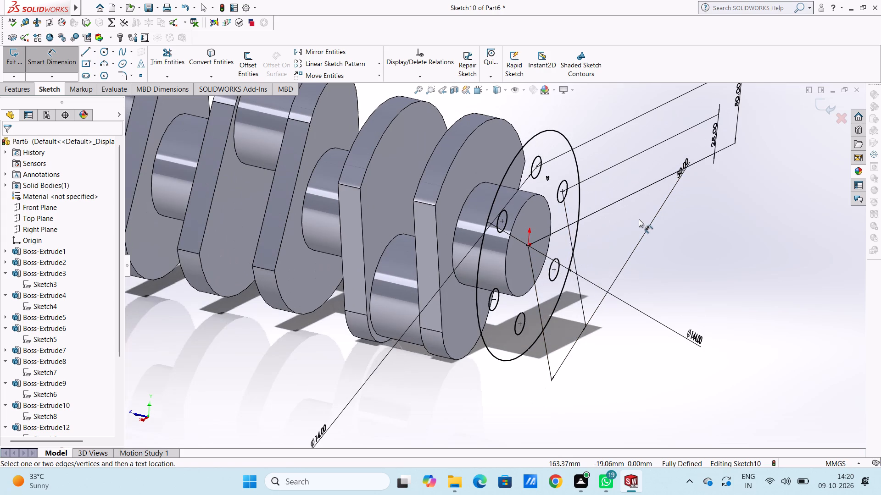
pyautogui.click(68, 55)
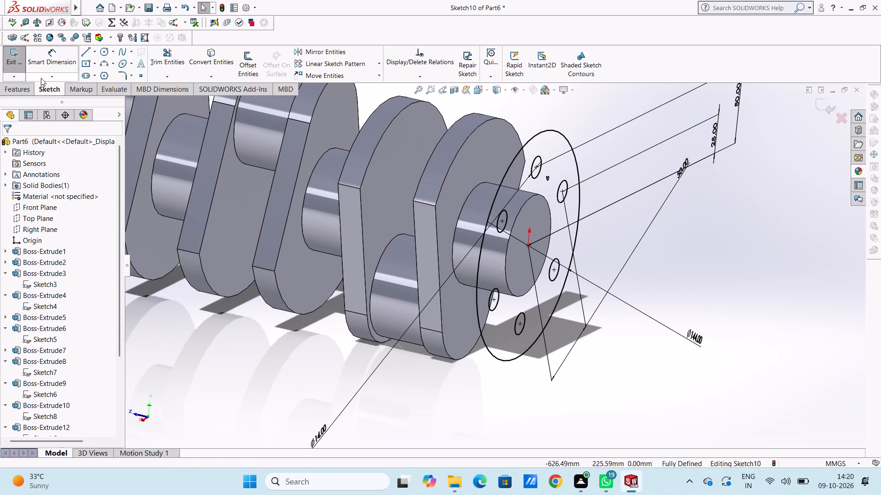
pyautogui.click(25, 88)
pyautogui.click(23, 65)
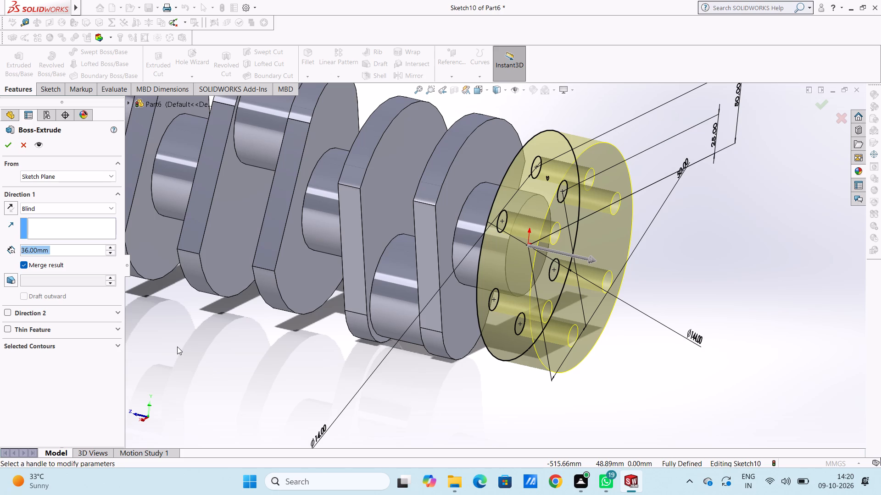
pyautogui.write('15')
pyautogui.press('Return')
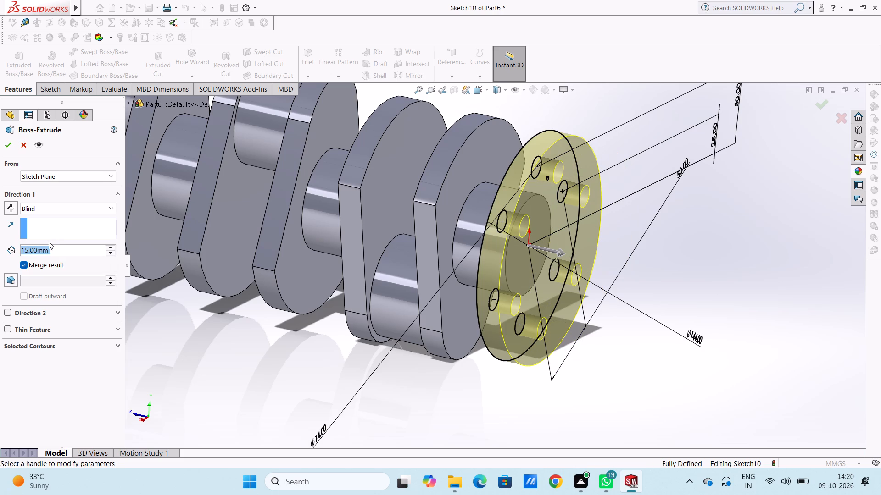
pyautogui.click(8, 146)
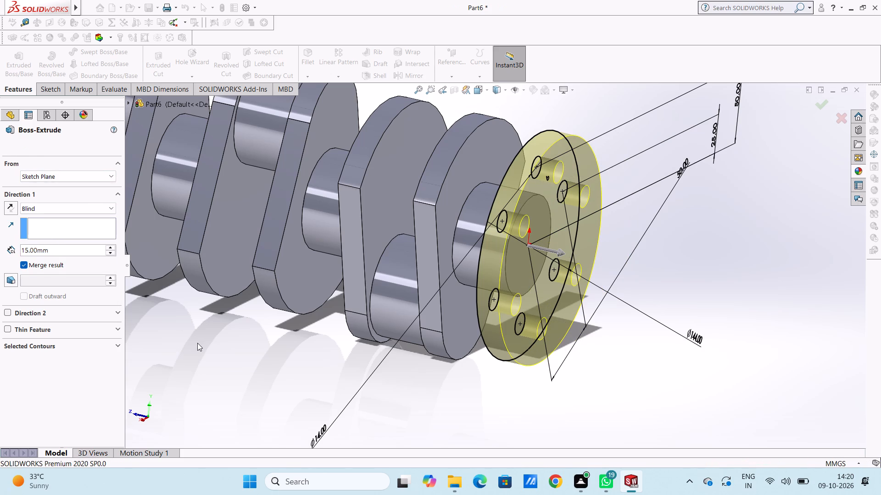
pyautogui.click(197, 343)
# Examine the whole crankshaft from several angles, including the new end flange, webs, pins and journals.
pyautogui.scroll(4, 199, 343)
pyautogui.moveTo(339, 368); pyautogui.dragTo(281, 318, button='middle')
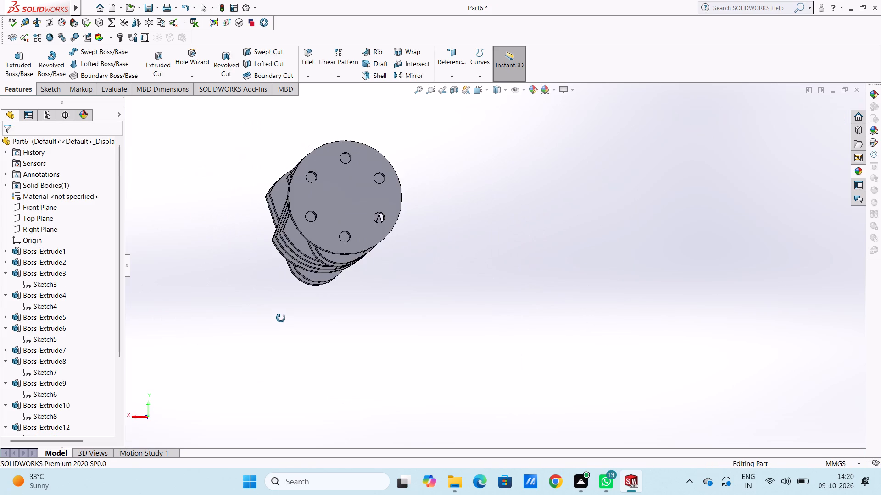
pyautogui.moveTo(281, 318); pyautogui.dragTo(371, 333, button='middle')
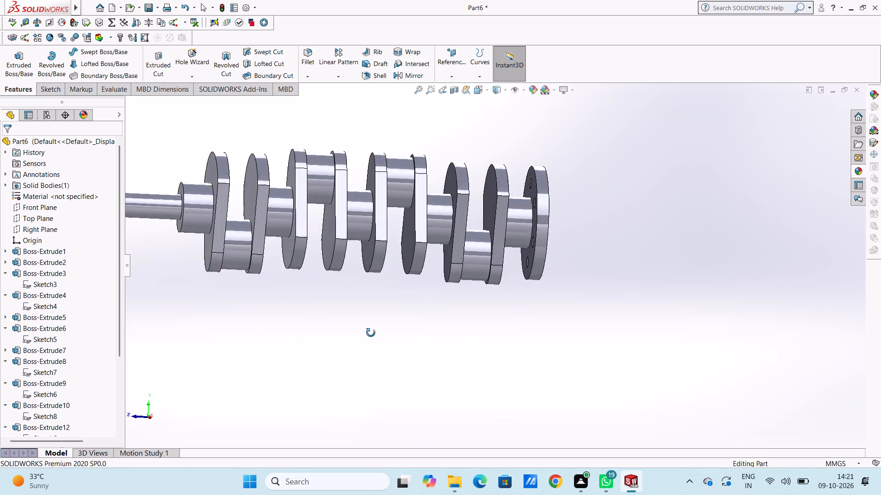
pyautogui.moveTo(371, 333); pyautogui.dragTo(381, 337, button='middle')
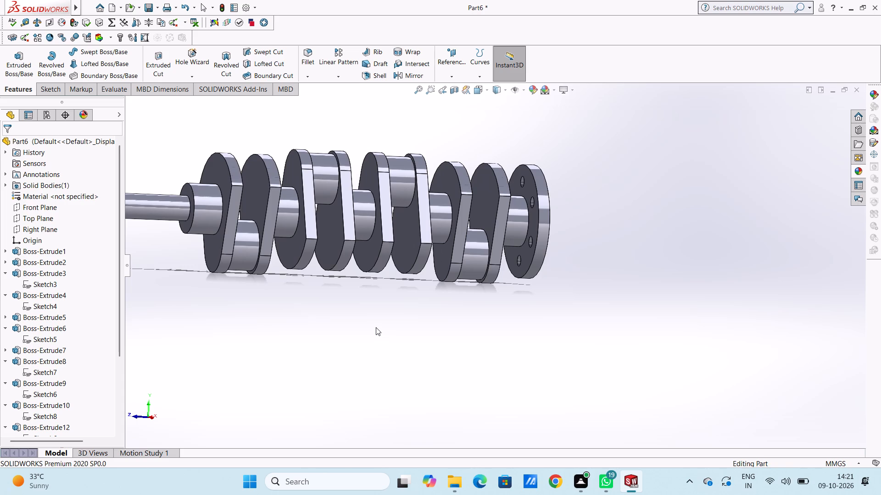
pyautogui.moveTo(614, 318); pyautogui.dragTo(604, 341, button='middle')
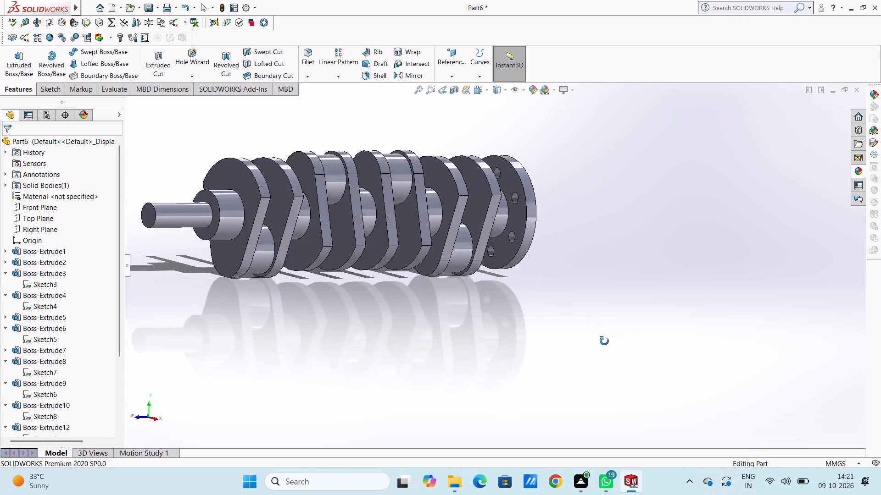
pyautogui.moveTo(604, 341); pyautogui.dragTo(610, 340, button='middle')
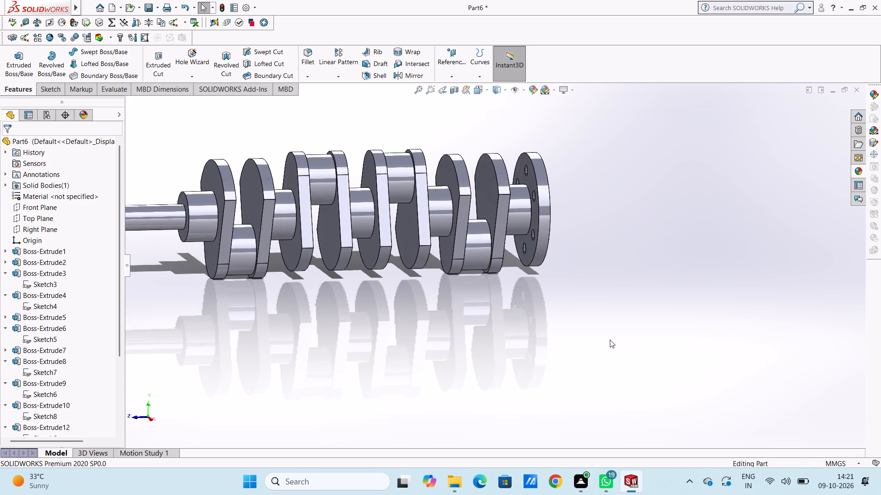
pyautogui.hotkey('ctrl', '7')
pyautogui.scroll(2, 610, 340)
pyautogui.moveTo(609, 332); pyautogui.dragTo(584, 335, button='middle')
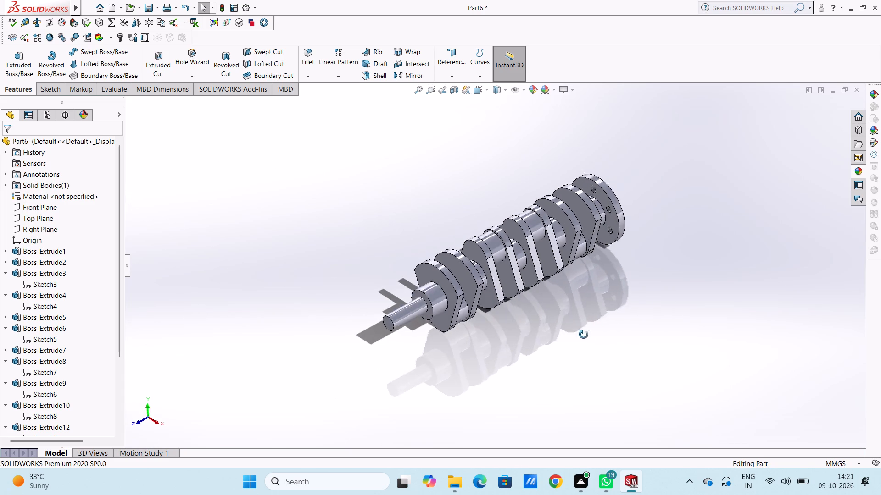
pyautogui.moveTo(584, 335); pyautogui.dragTo(573, 310, button='middle')
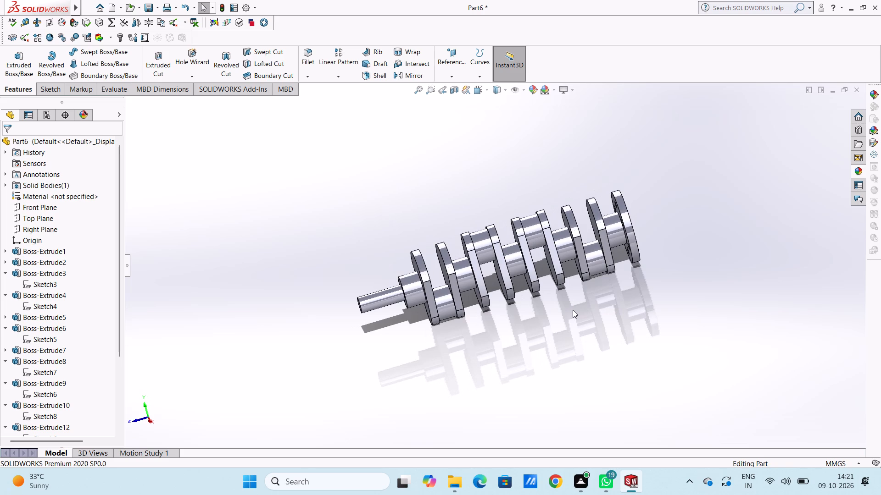
pyautogui.scroll(1, 573, 310)
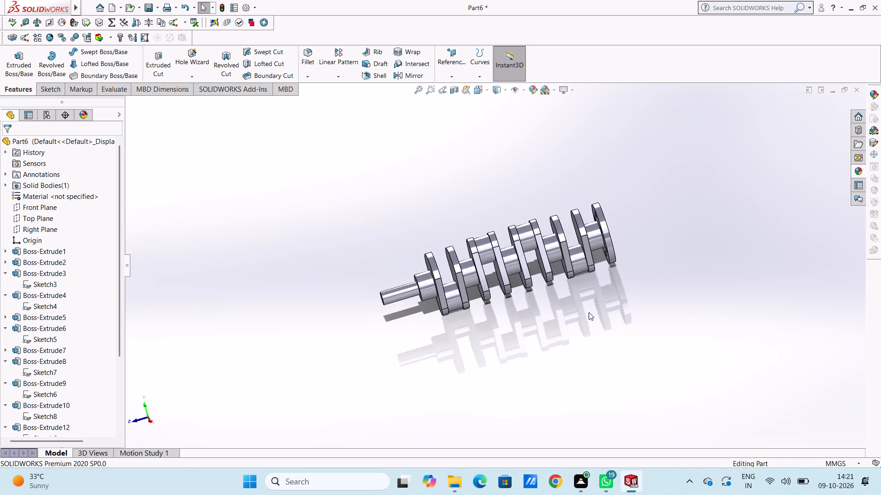
pyautogui.moveTo(590, 312); pyautogui.dragTo(611, 311, button='middle')
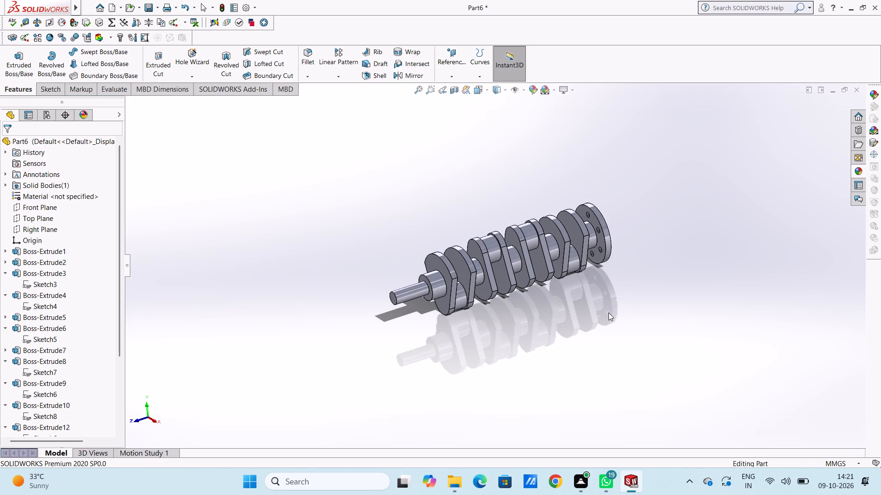
# Chamfer the circular edge where the front journal meets the first web with a 4 mm distance at 45 degrees.
pyautogui.scroll(-4, 492, 302)
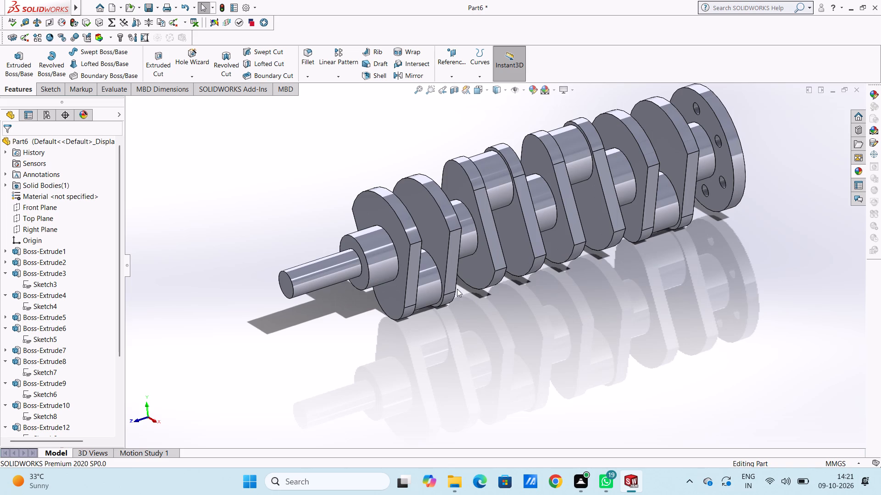
pyautogui.scroll(-2, 418, 211)
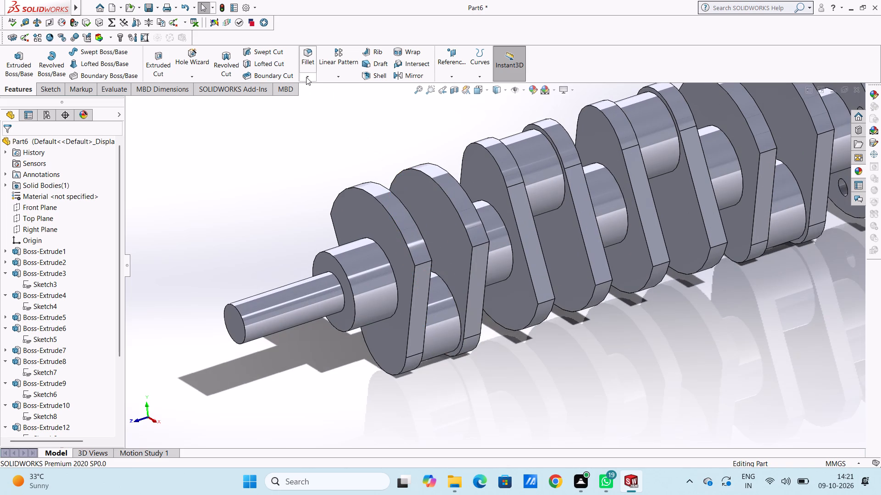
pyautogui.click(307, 77)
pyautogui.click(318, 103)
pyautogui.scroll(-1, 433, 297)
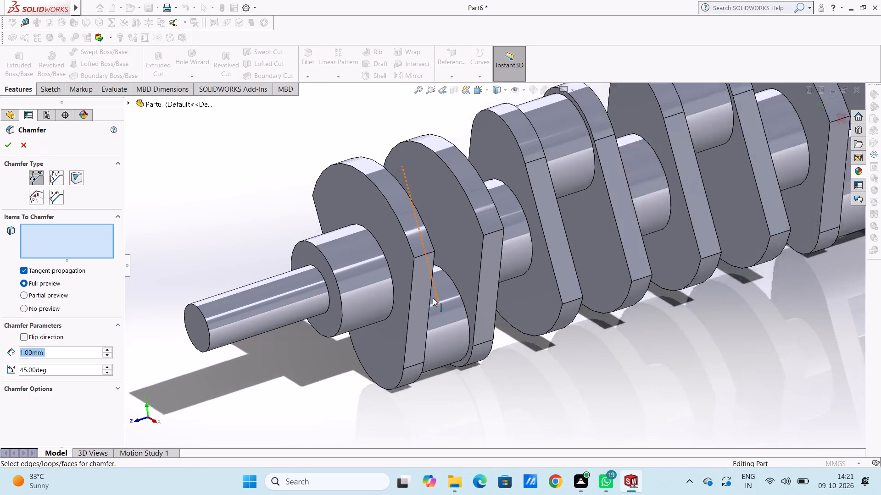
pyautogui.scroll(-2, 433, 298)
pyautogui.click(369, 230)
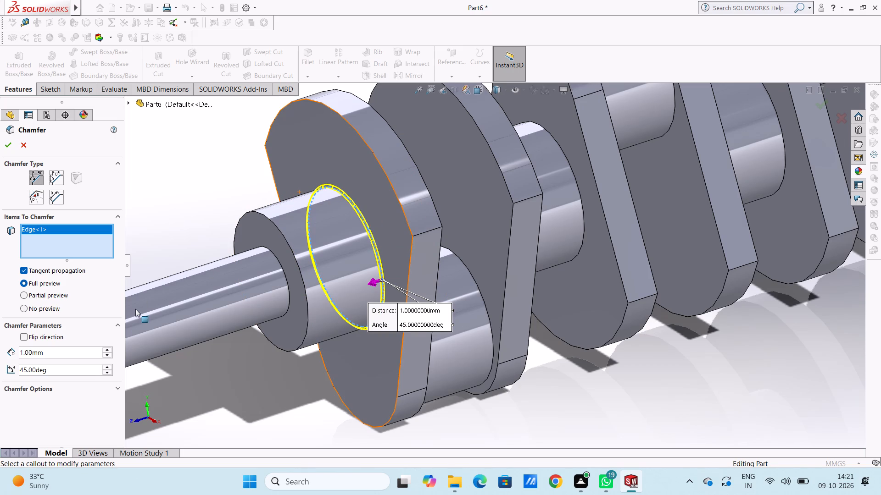
pyautogui.doubleClick(48, 354)
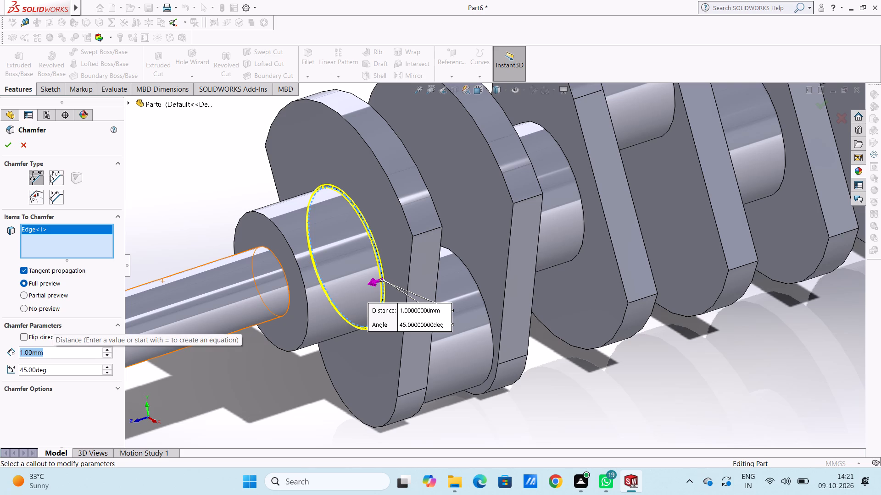
pyautogui.press('4')
pyautogui.press('Return')
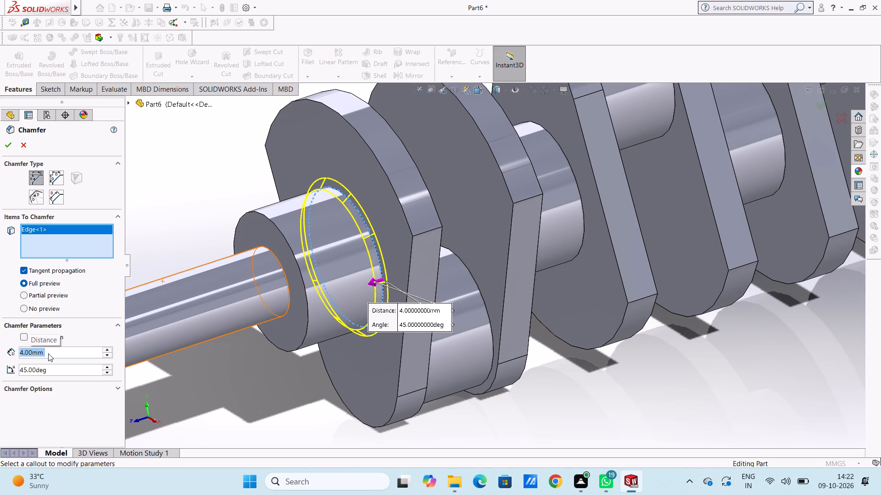
pyautogui.click(6, 146)
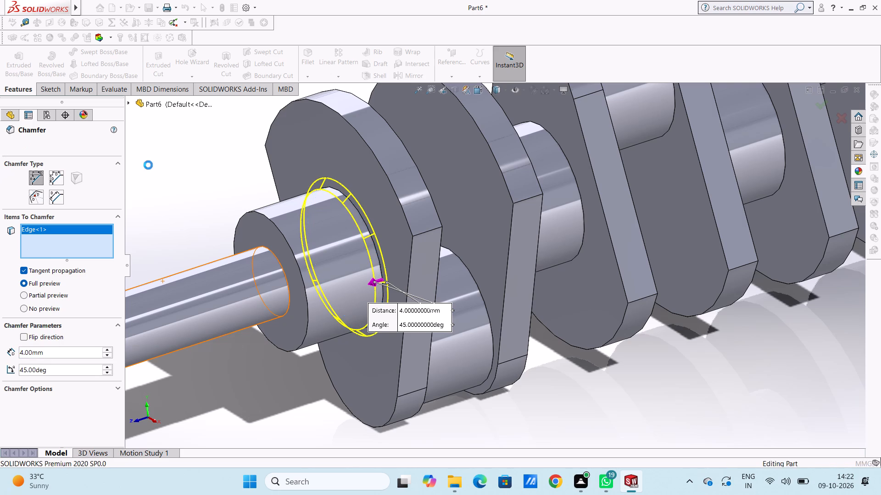
pyautogui.scroll(2, 167, 169)
pyautogui.moveTo(226, 205); pyautogui.dragTo(199, 209, button='middle')
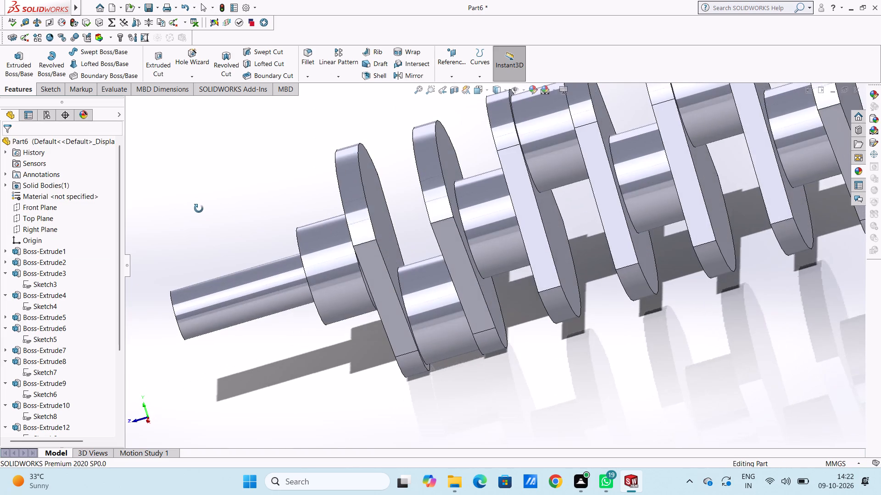
# Start a 4 mm by 45-degree chamfer with both circular end edges of the first crankpin, where it meets its webs.
pyautogui.moveTo(199, 209); pyautogui.dragTo(183, 205, button='middle')
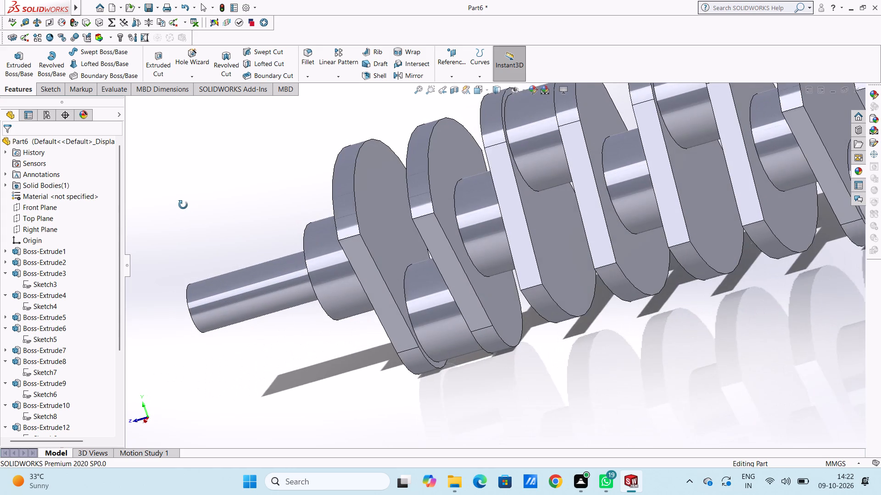
pyautogui.moveTo(183, 205); pyautogui.dragTo(193, 205, button='middle')
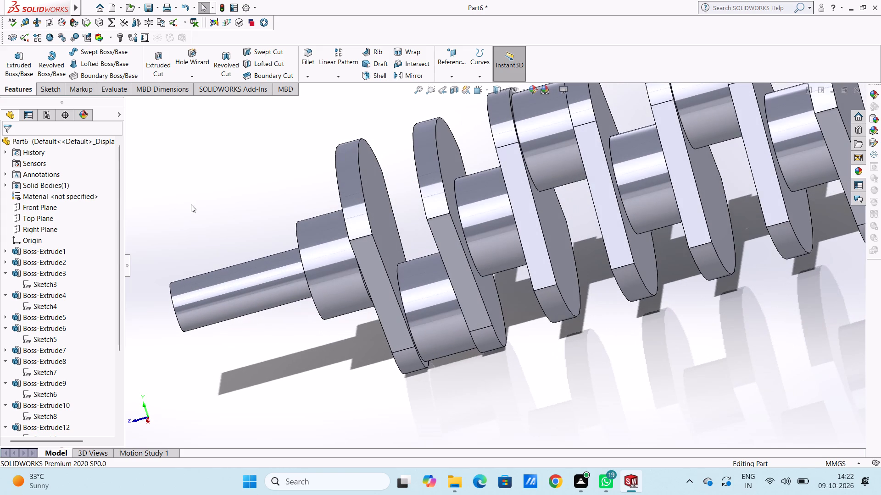
pyautogui.scroll(-5, 445, 311)
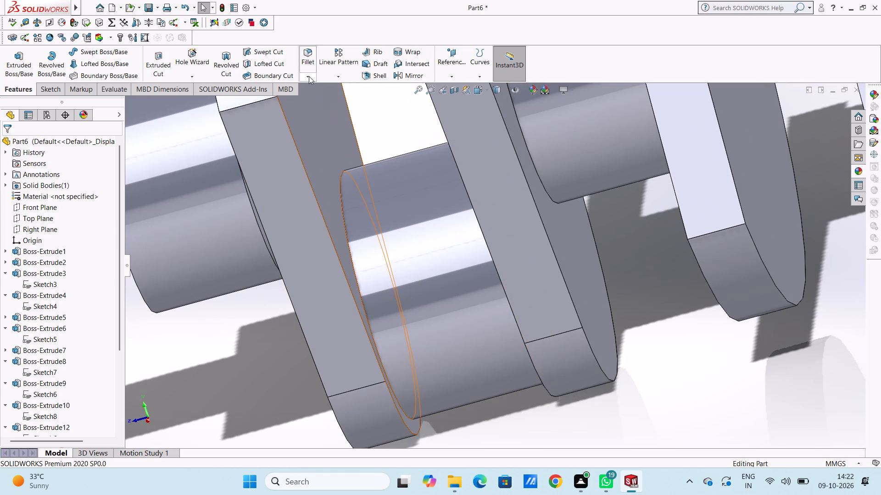
pyautogui.click(309, 76)
pyautogui.click(313, 99)
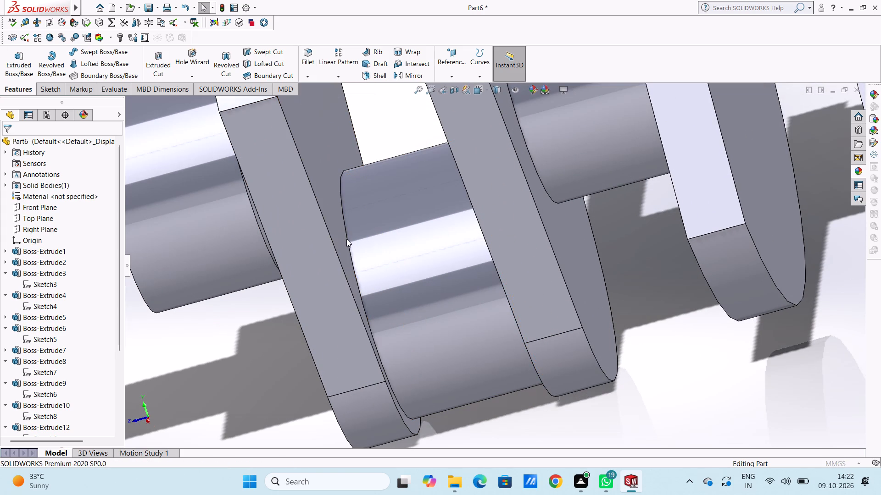
pyautogui.click(346, 239)
pyautogui.moveTo(502, 382); pyautogui.dragTo(503, 382, button='middle')
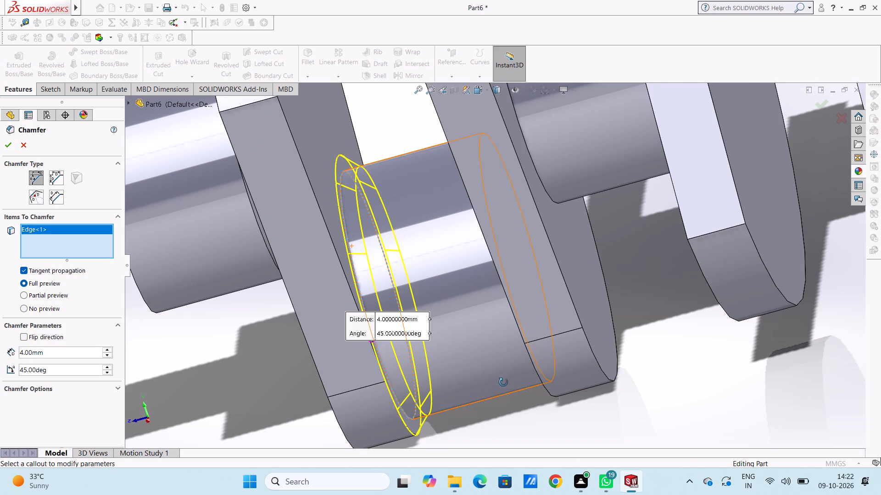
pyautogui.moveTo(503, 382); pyautogui.dragTo(530, 376, button='middle')
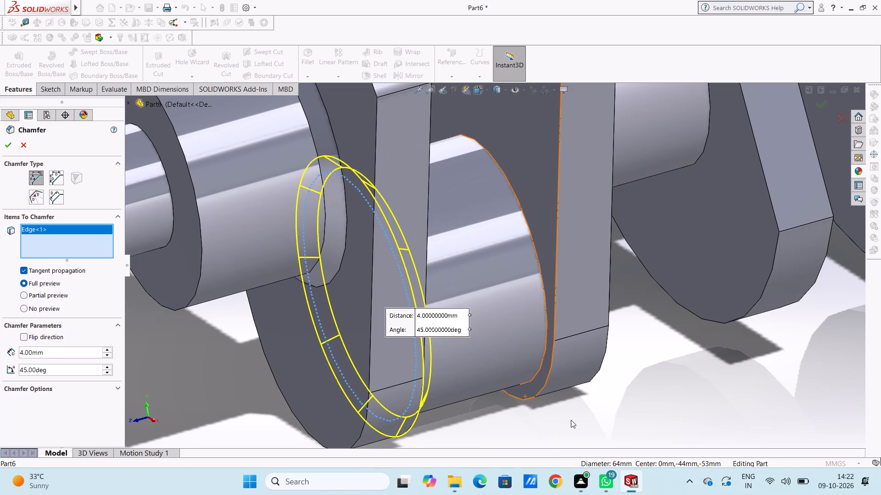
pyautogui.click(546, 343)
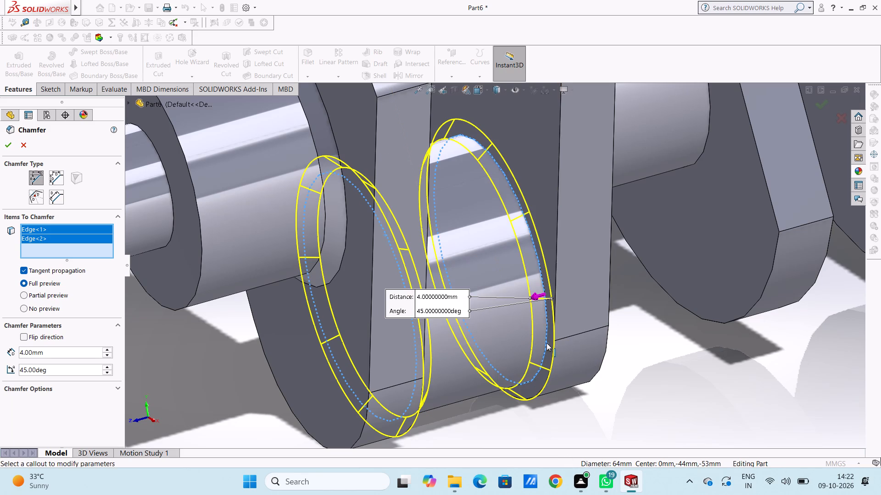
# Add both circular end edges of the journal between the first and second throws to the 4 mm chamfer.
pyautogui.click(706, 147)
pyautogui.scroll(4, 699, 217)
pyautogui.moveTo(590, 341); pyautogui.dragTo(559, 334, button='middle')
pyautogui.click(521, 214)
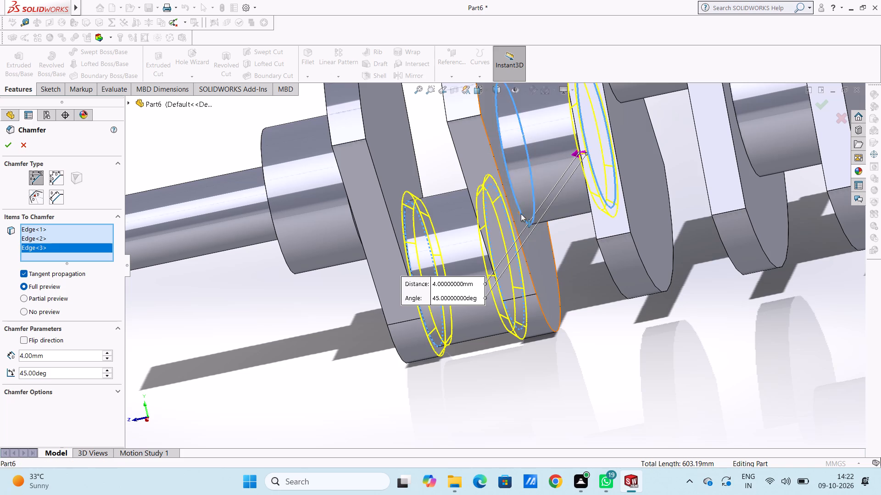
# Add both circular web-side edges of the second crankpin to the same 4 mm chamfer.
pyautogui.scroll(4, 595, 258)
pyautogui.scroll(-5, 559, 186)
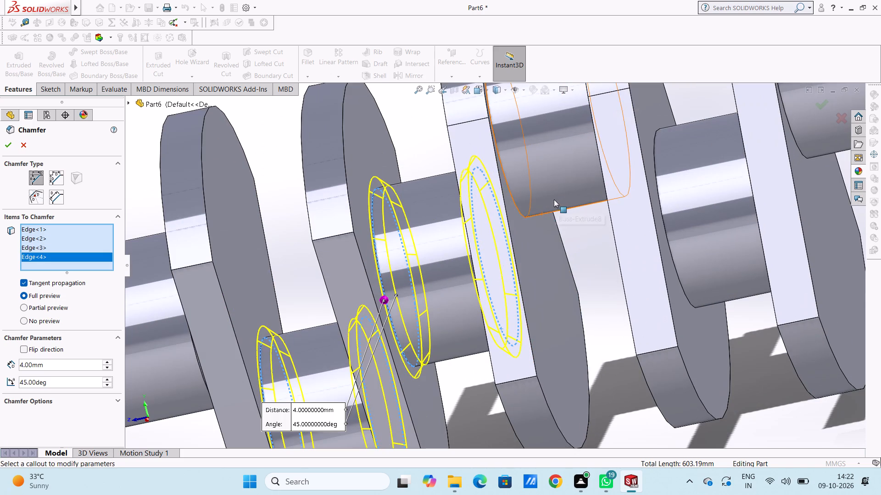
pyautogui.click(515, 206)
pyautogui.moveTo(565, 261); pyautogui.dragTo(591, 264, button='middle')
pyautogui.click(723, 181)
# Include both circular end edges of the journal between the second and third throws in the 4 mm chamfer.
pyautogui.scroll(4, 722, 181)
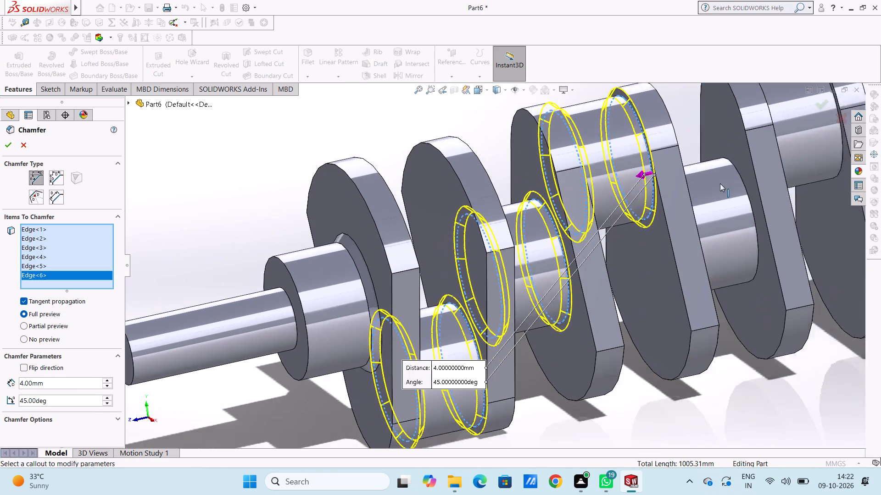
pyautogui.moveTo(683, 268); pyautogui.dragTo(659, 276, button='middle')
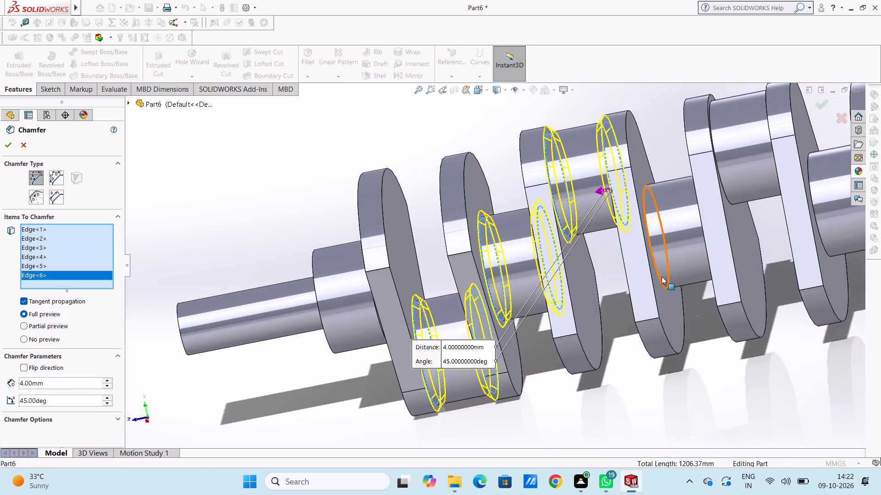
pyautogui.click(659, 276)
pyautogui.scroll(1, 664, 286)
pyautogui.moveTo(682, 290); pyautogui.dragTo(691, 289, button='middle')
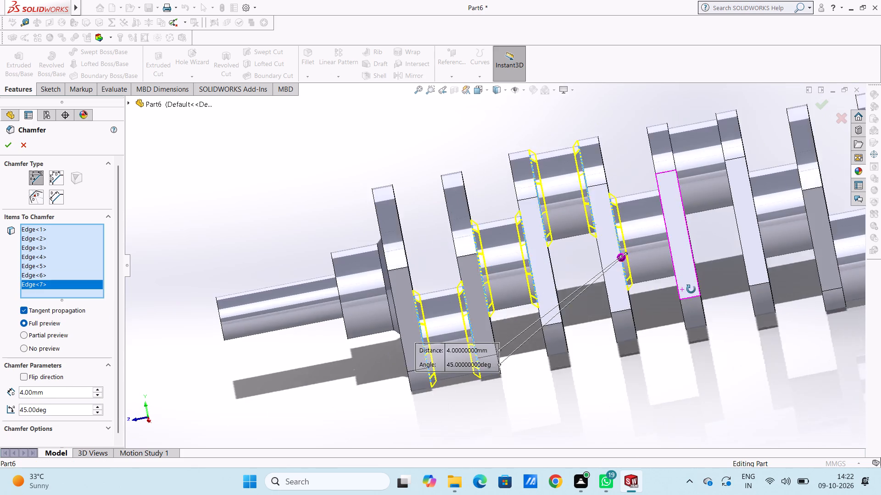
pyautogui.moveTo(691, 289); pyautogui.dragTo(710, 288, button='middle')
pyautogui.scroll(-2, 672, 260)
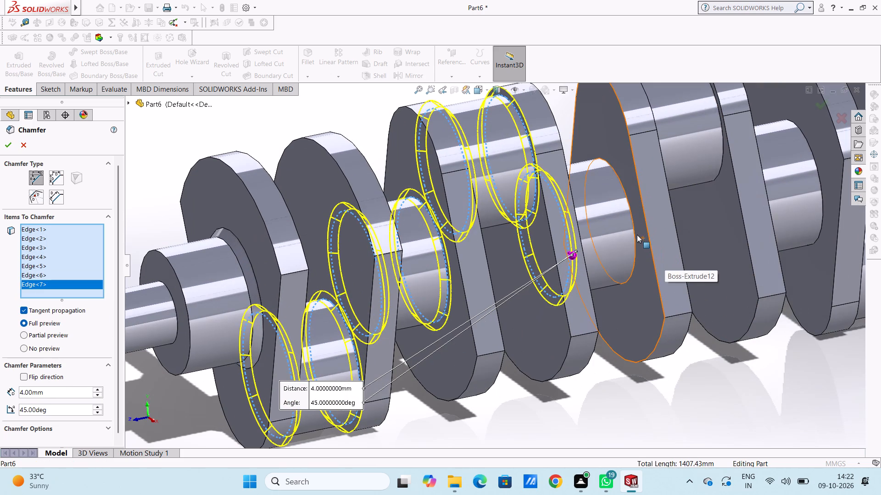
pyautogui.click(634, 232)
# Add both circular edges where the third crankpin meets its webs to the 4 mm chamfer.
pyautogui.moveTo(674, 255); pyautogui.dragTo(647, 253, button='middle')
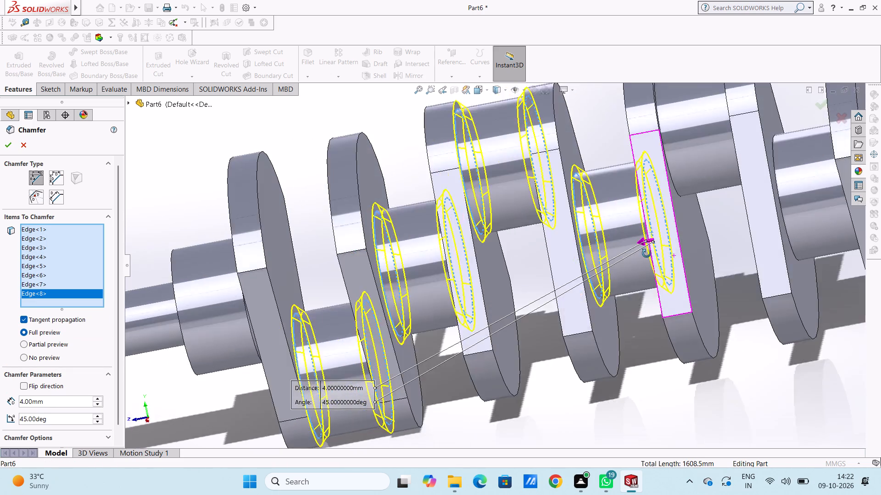
pyautogui.moveTo(647, 253); pyautogui.dragTo(632, 268, button='middle')
pyautogui.scroll(-5, 694, 193)
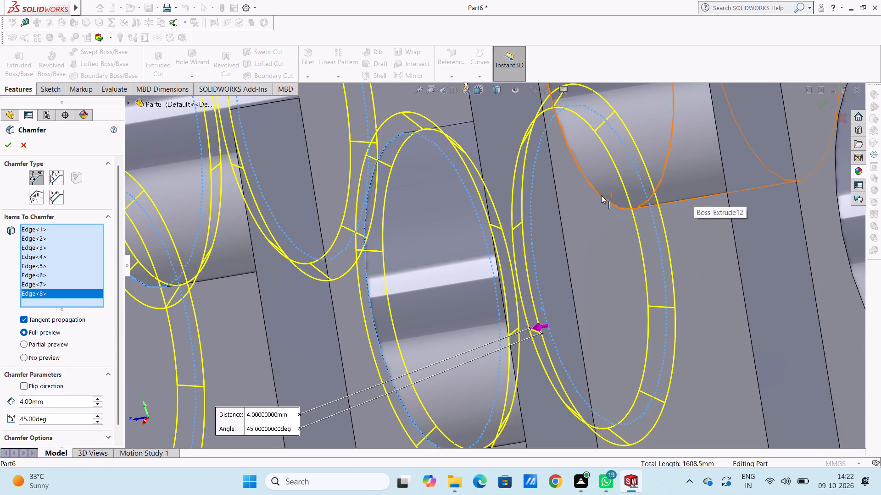
pyautogui.click(600, 195)
pyautogui.moveTo(672, 243); pyautogui.dragTo(721, 262, button='middle')
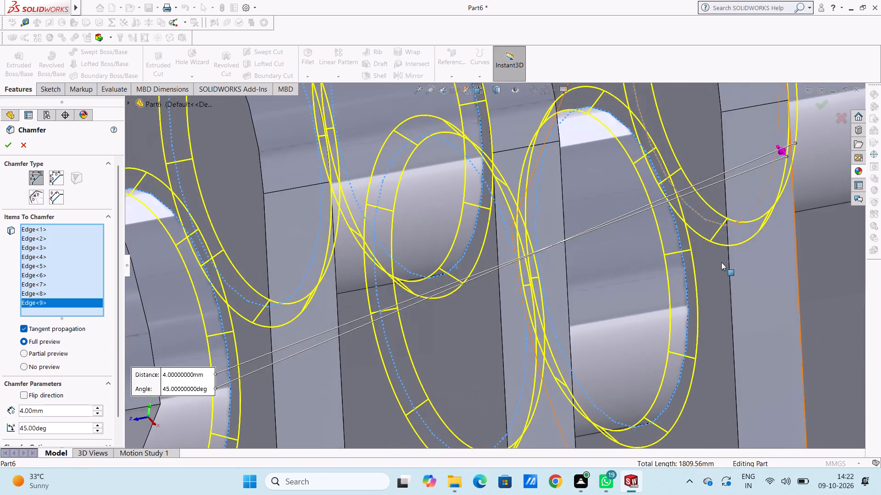
pyautogui.scroll(4, 718, 260)
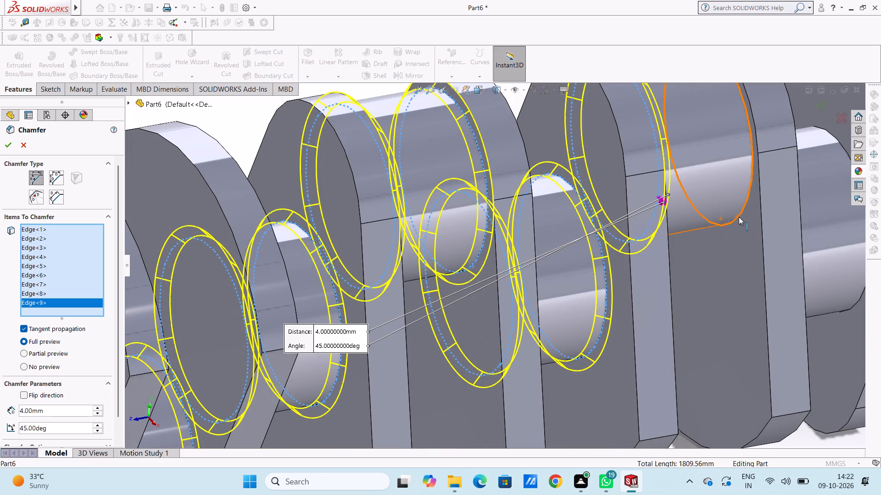
pyautogui.click(739, 217)
# Add both circular end edges of the journal between the third and fourth throws to the 4 mm chamfer.
pyautogui.scroll(4, 734, 223)
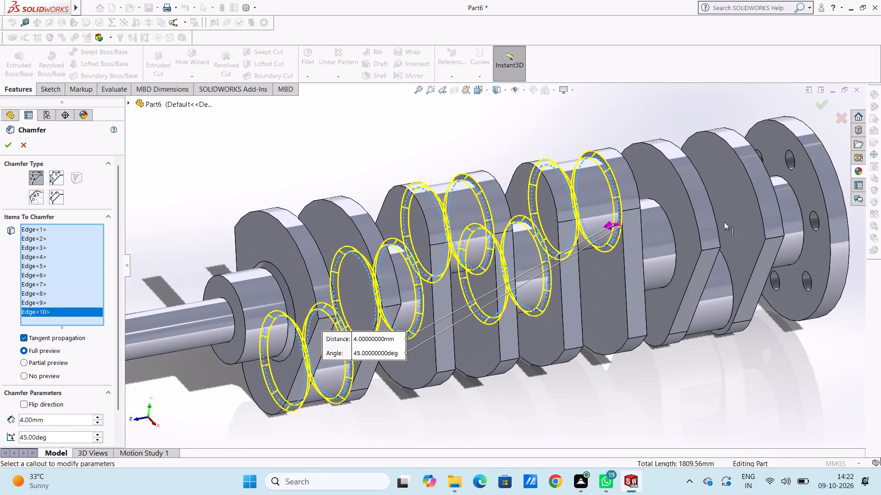
pyautogui.moveTo(692, 218); pyautogui.dragTo(654, 244, button='middle')
pyautogui.scroll(-5, 658, 255)
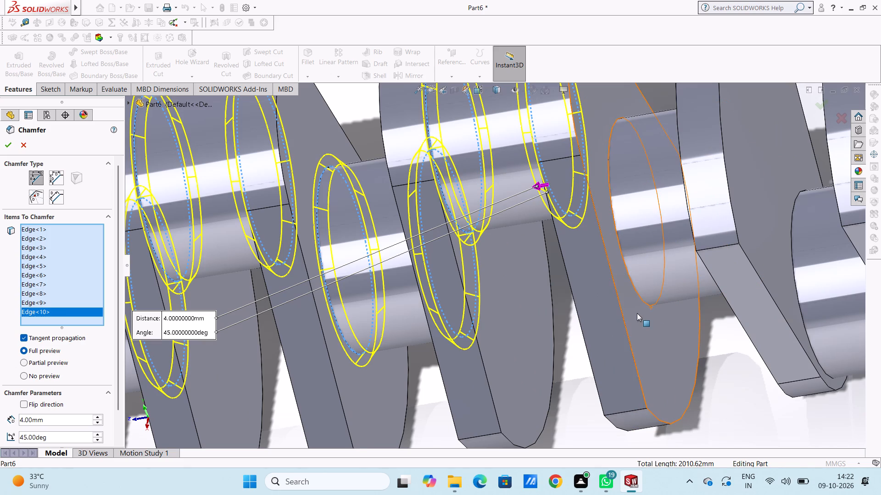
pyautogui.click(642, 302)
pyautogui.moveTo(697, 329); pyautogui.dragTo(745, 326, button='middle')
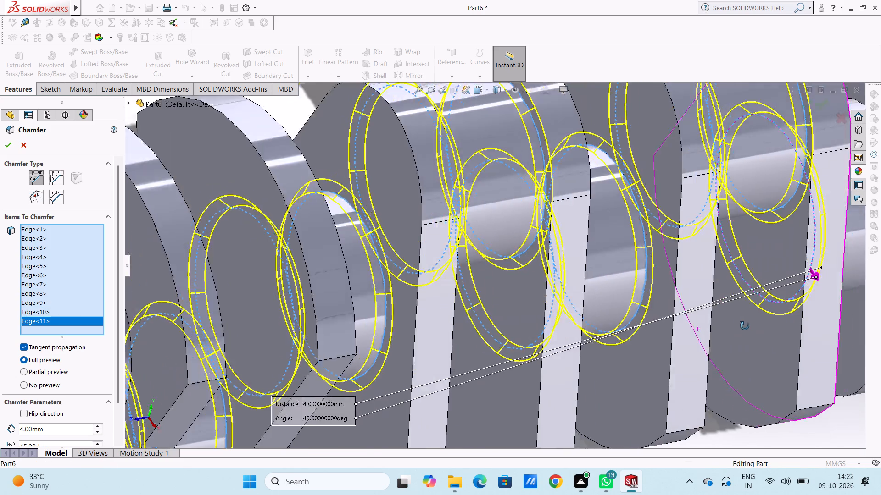
pyautogui.moveTo(745, 326); pyautogui.dragTo(747, 325, button='middle')
pyautogui.scroll(4, 735, 322)
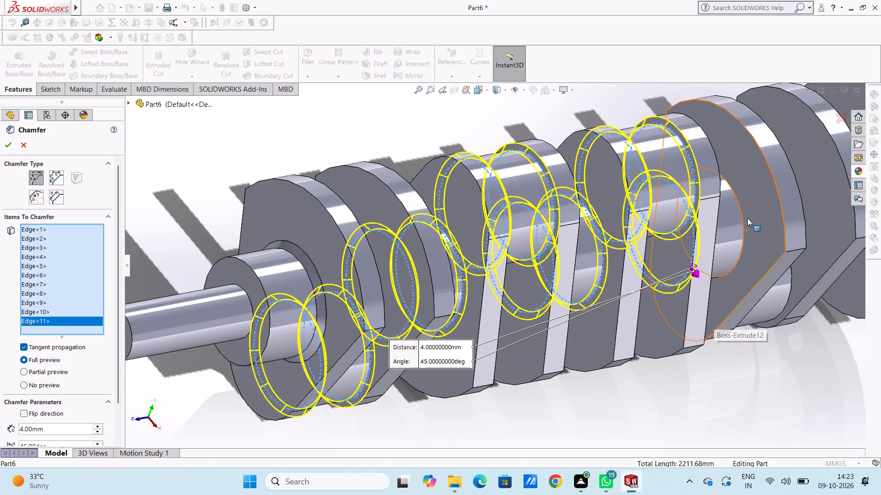
pyautogui.click(743, 220)
# Include both circular edges where the fourth crankpin meets its webs in the 4 mm chamfer.
pyautogui.scroll(4, 729, 269)
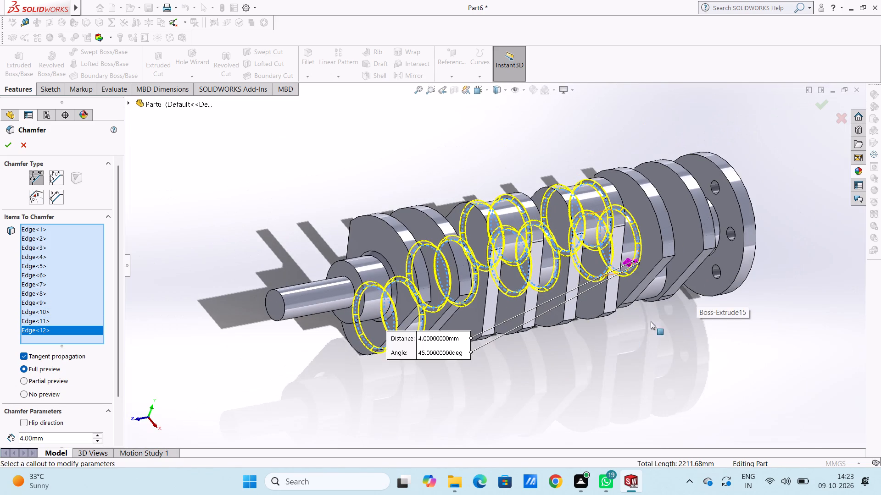
pyautogui.moveTo(601, 343); pyautogui.dragTo(583, 340, button='middle')
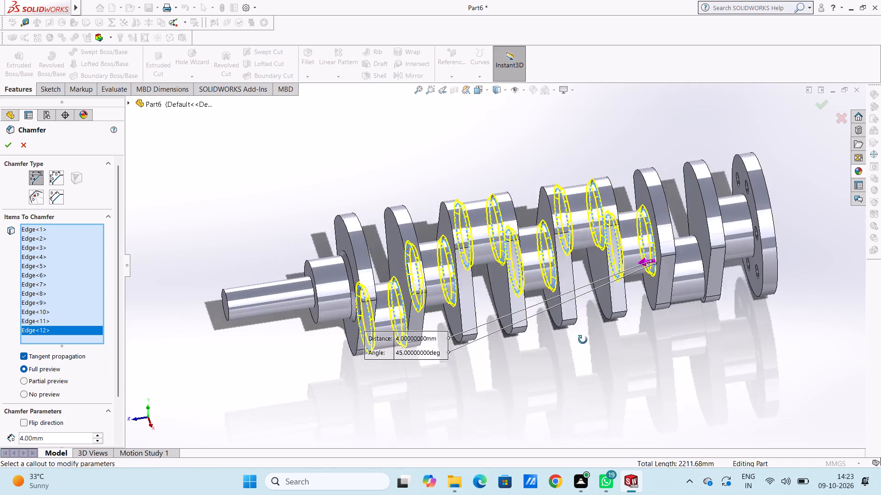
pyautogui.moveTo(583, 340); pyautogui.dragTo(550, 345, button='middle')
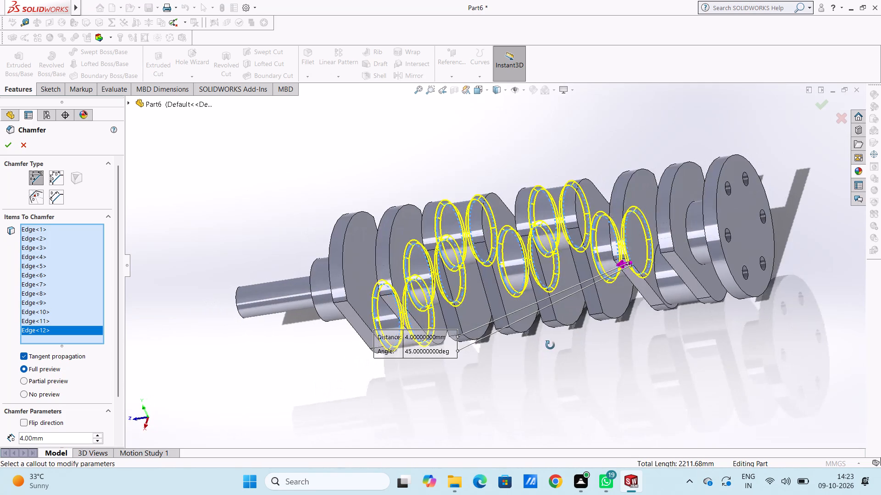
pyautogui.moveTo(550, 345); pyautogui.dragTo(562, 347, button='middle')
pyautogui.scroll(-5, 731, 305)
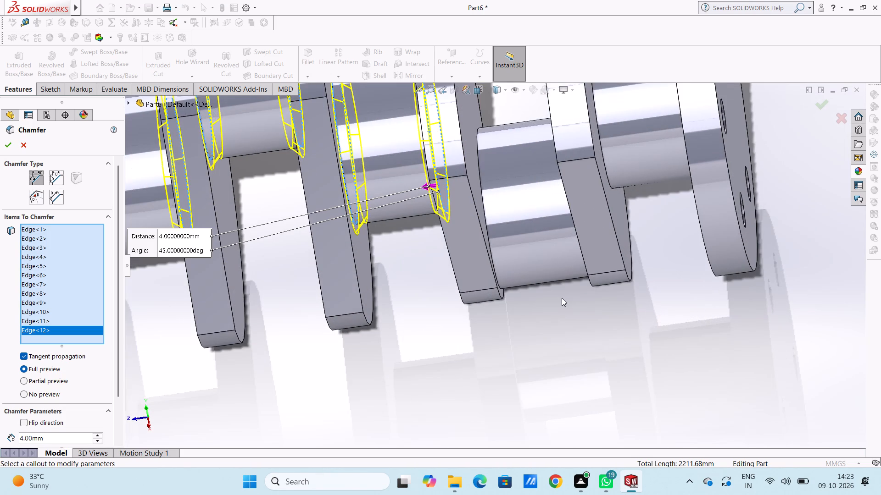
pyautogui.moveTo(562, 298); pyautogui.dragTo(556, 298, button='middle')
pyautogui.click(490, 259)
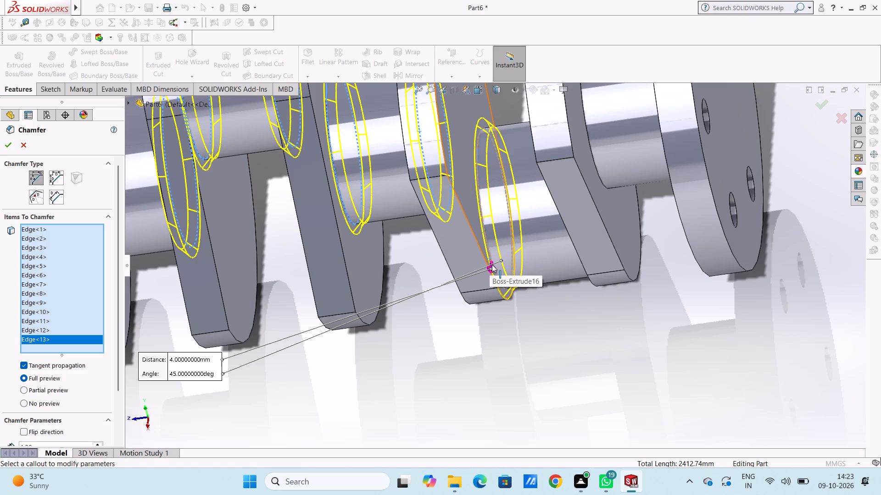
pyautogui.moveTo(494, 265); pyautogui.dragTo(524, 283, button='middle')
pyautogui.scroll(-1, 495, 266)
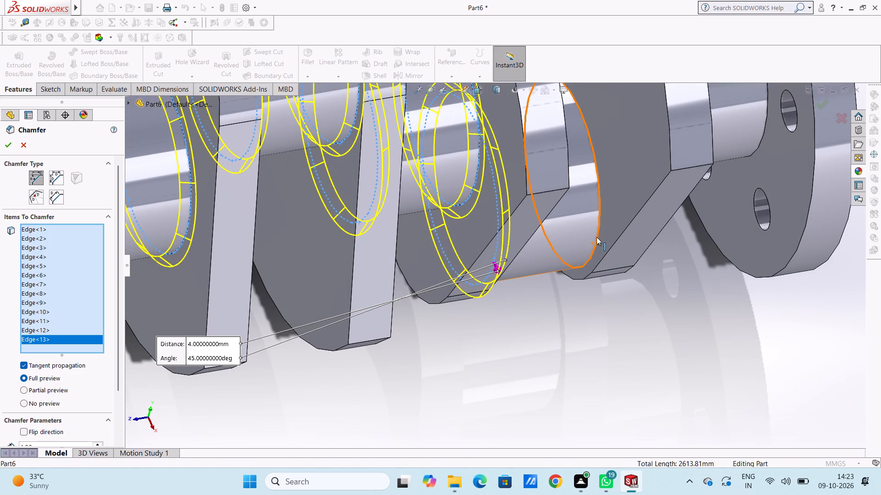
pyautogui.click(596, 236)
pyautogui.click(596, 236)
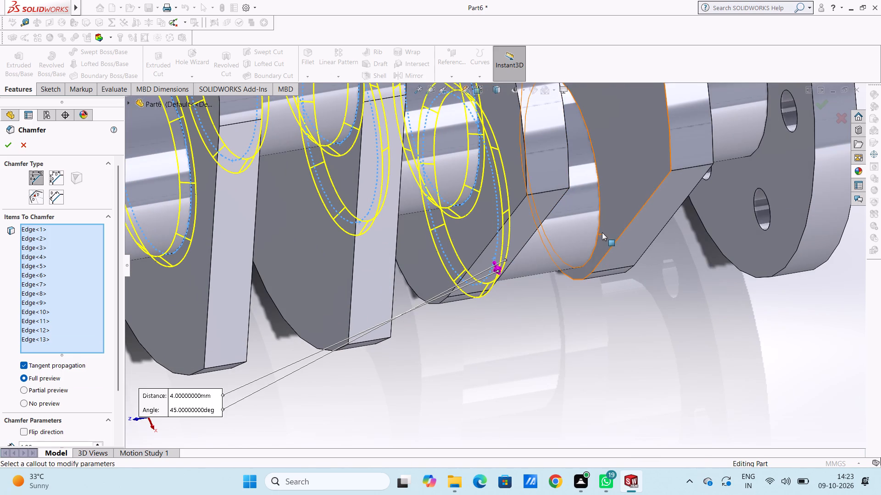
pyautogui.click(598, 227)
# Add both circular end edges of the journal between the last web and the end flange, and apply the 4 mm chamfer.
pyautogui.scroll(5, 598, 272)
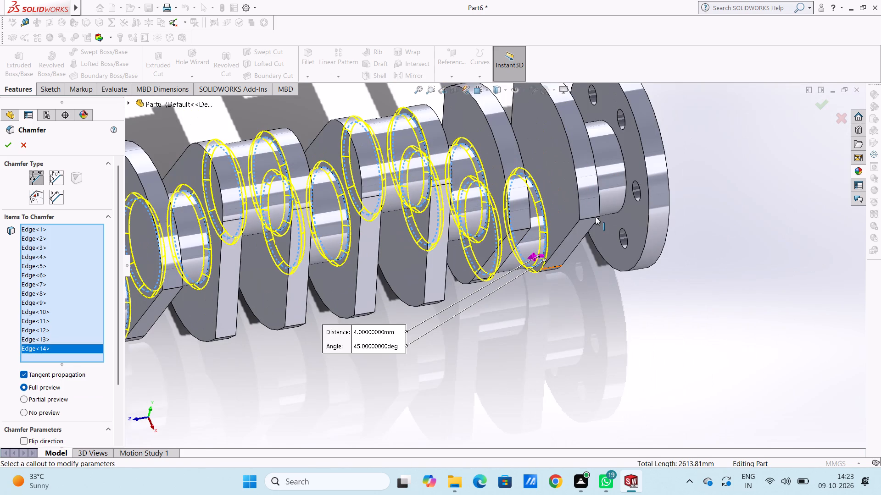
pyautogui.moveTo(596, 217); pyautogui.dragTo(555, 189, button='middle')
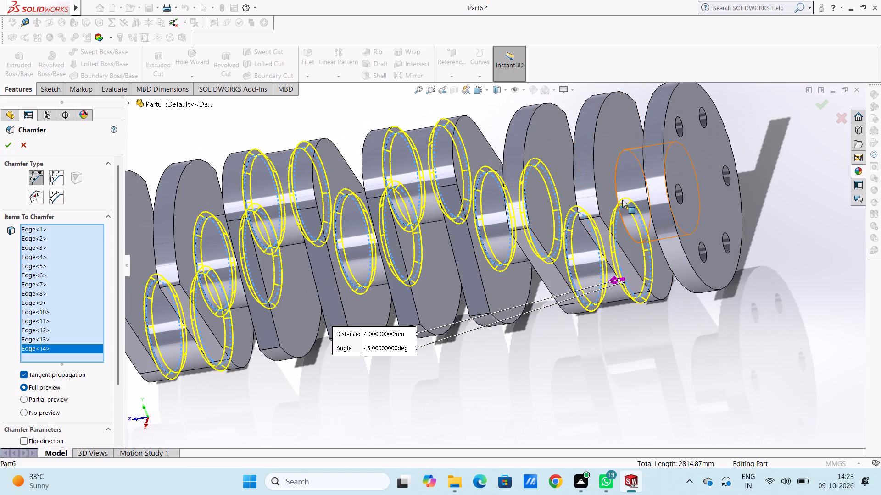
pyautogui.scroll(-5, 621, 199)
pyautogui.click(577, 196)
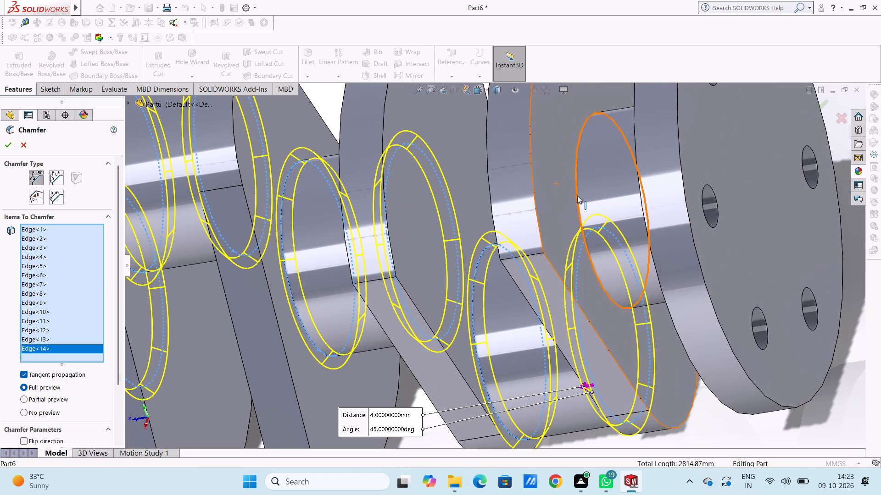
pyautogui.moveTo(609, 202); pyautogui.dragTo(654, 207, button='middle')
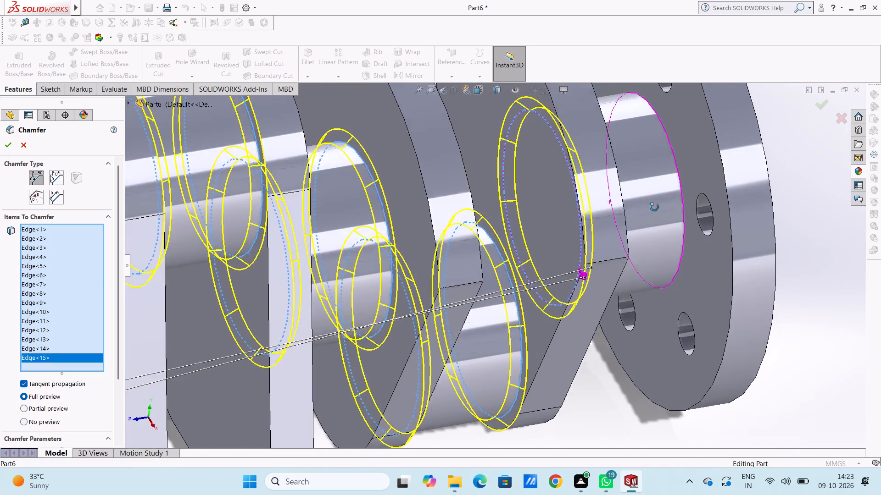
pyautogui.moveTo(654, 207); pyautogui.dragTo(654, 208, button='middle')
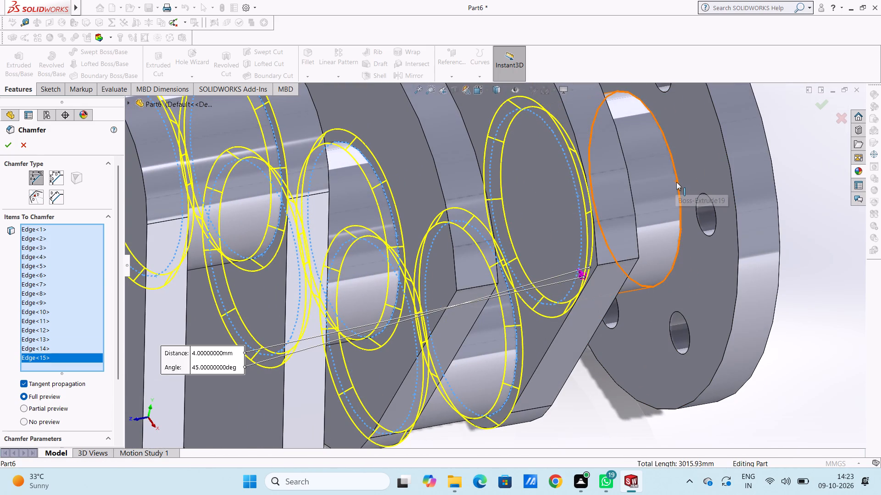
pyautogui.click(676, 182)
pyautogui.scroll(4, 676, 182)
pyautogui.scroll(4, 612, 275)
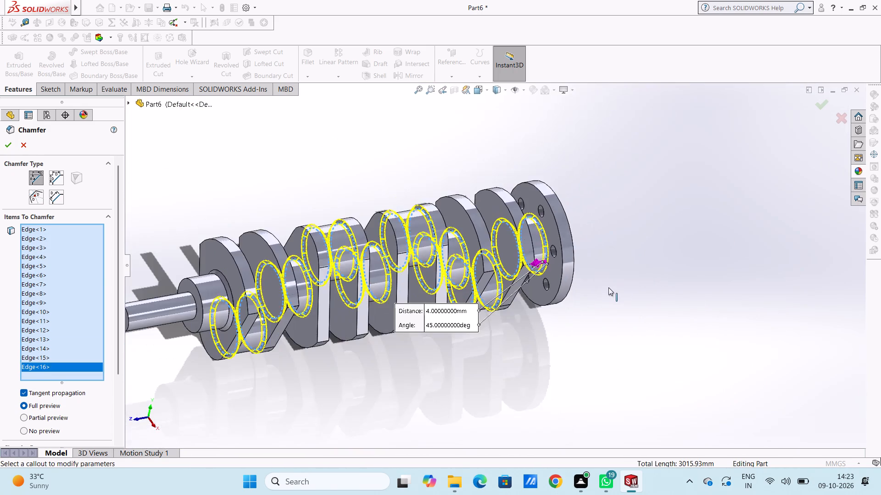
pyautogui.moveTo(615, 312); pyautogui.dragTo(563, 262, button='middle')
pyautogui.scroll(4, 576, 281)
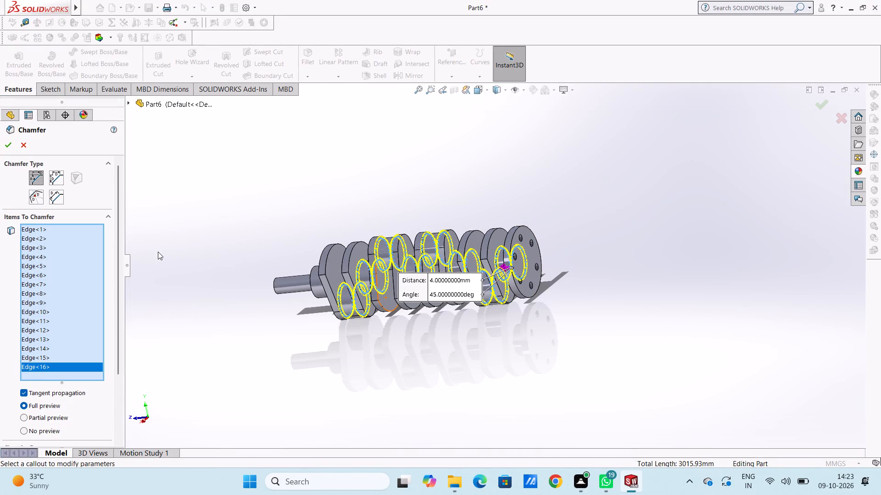
pyautogui.moveTo(258, 246); pyautogui.dragTo(309, 250, button='middle')
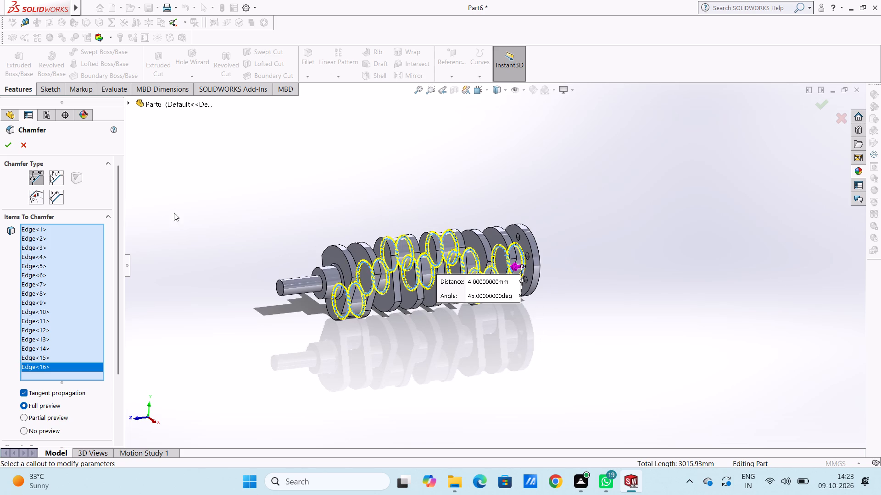
pyautogui.click(7, 142)
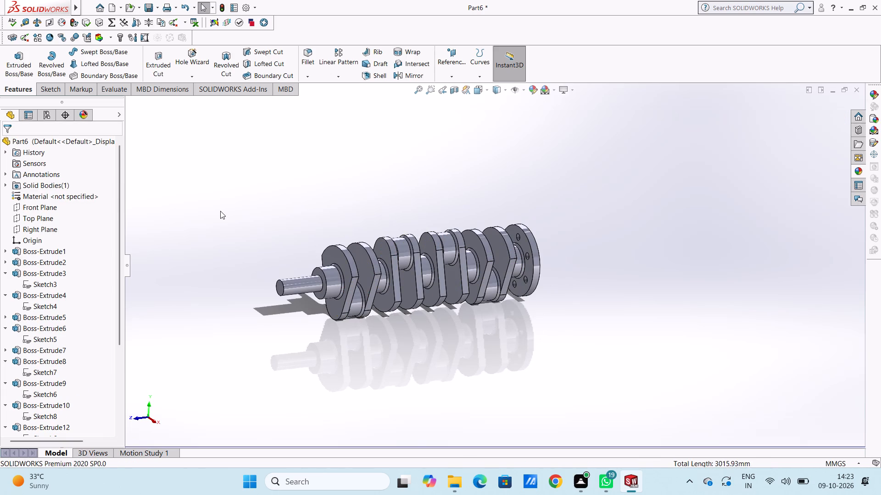
# Examine the chamfered crankshaft from several angles, including the stepped shaft end and the six-hole flange.
pyautogui.click(220, 211)
pyautogui.moveTo(254, 215); pyautogui.dragTo(233, 228, button='middle')
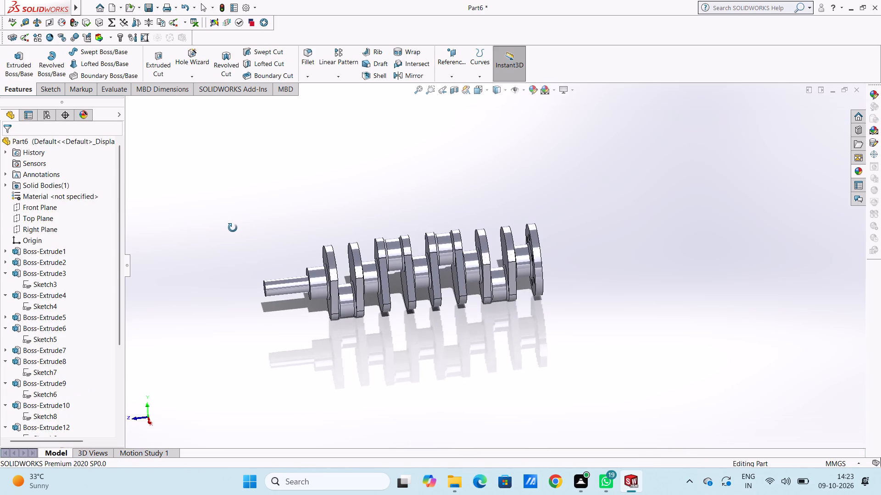
pyautogui.moveTo(233, 228); pyautogui.dragTo(243, 226, button='middle')
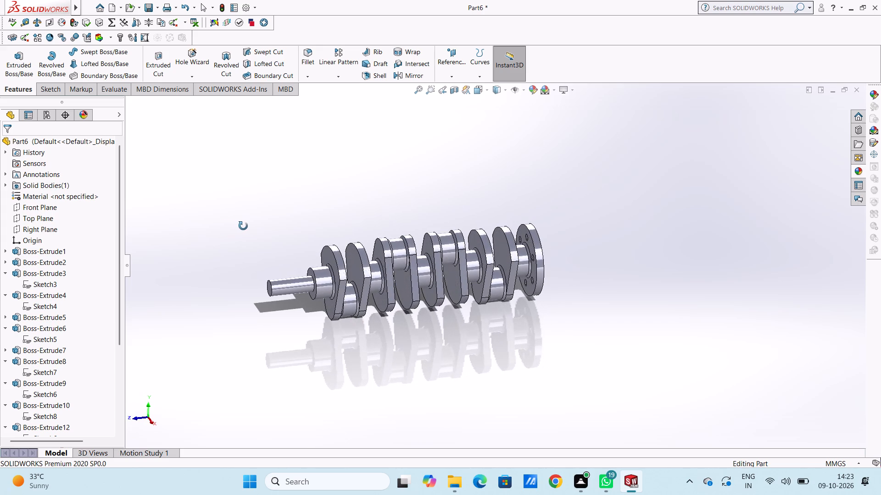
pyautogui.moveTo(243, 226); pyautogui.dragTo(256, 225, button='middle')
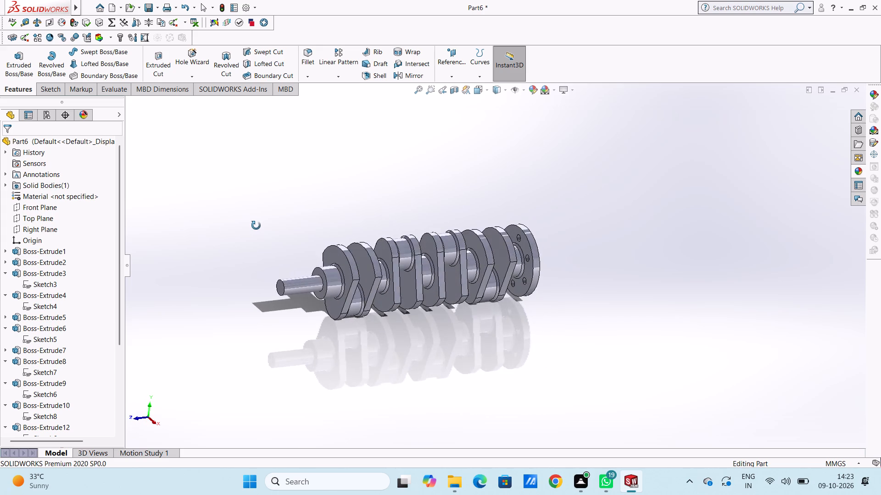
pyautogui.moveTo(256, 225); pyautogui.dragTo(232, 220, button='middle')
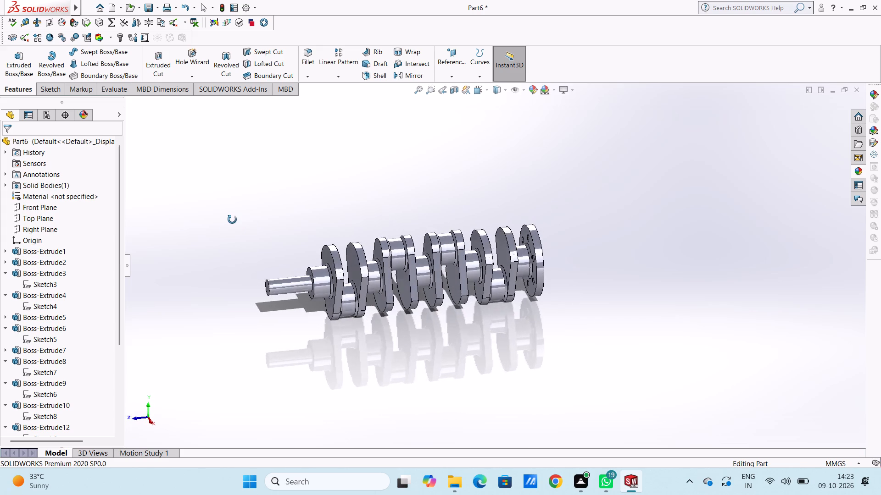
pyautogui.moveTo(232, 220); pyautogui.dragTo(226, 219, button='middle')
pyautogui.moveTo(238, 234); pyautogui.dragTo(254, 222, button='middle')
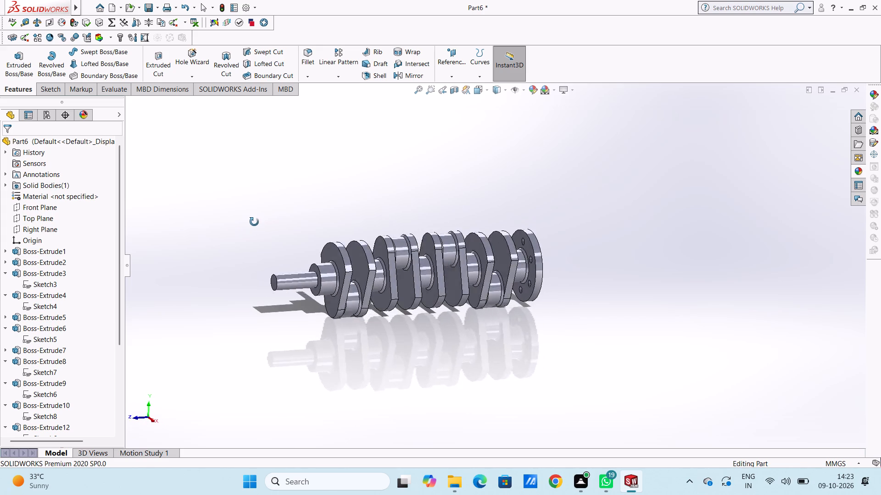
pyautogui.moveTo(254, 222); pyautogui.dragTo(251, 223, button='middle')
pyautogui.middleClick(251, 224)
pyautogui.moveTo(250, 225); pyautogui.dragTo(281, 258, button='middle')
pyautogui.scroll(-1, 250, 236)
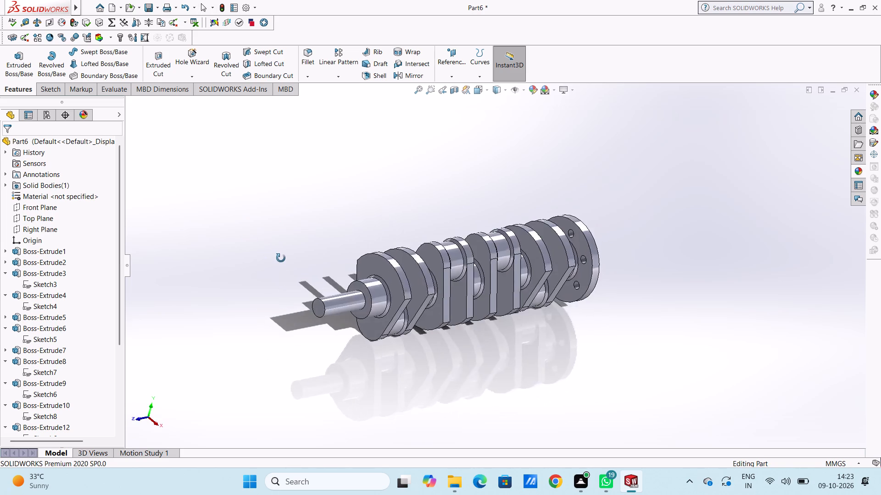
pyautogui.moveTo(281, 258); pyautogui.dragTo(255, 248, button='middle')
pyautogui.scroll(4, 457, 272)
pyautogui.moveTo(565, 288); pyautogui.dragTo(562, 324, button='middle')
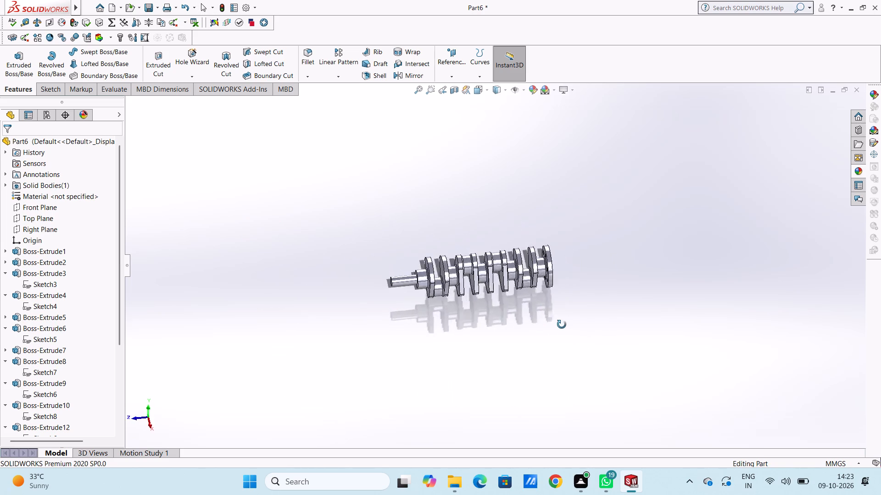
pyautogui.moveTo(562, 324); pyautogui.dragTo(569, 216, button='middle')
pyautogui.middleClick(570, 216)
pyautogui.moveTo(535, 213); pyautogui.dragTo(492, 217, button='middle')
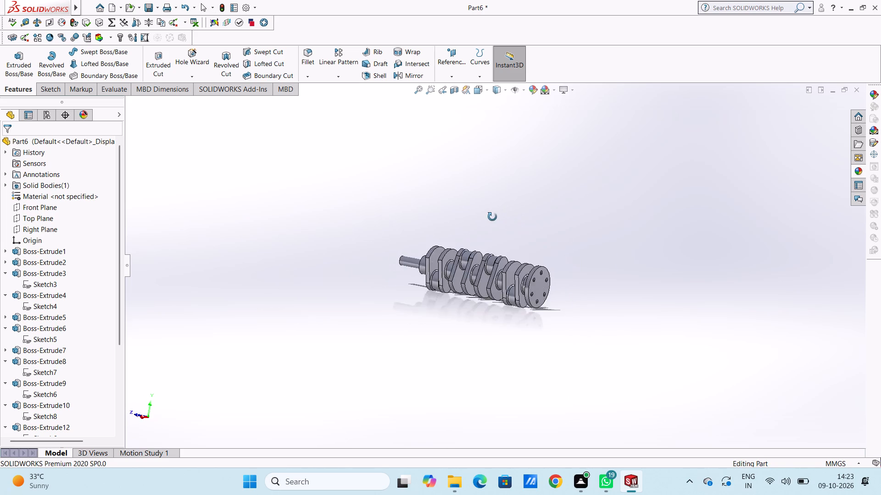
pyautogui.moveTo(492, 217); pyautogui.dragTo(538, 319, button='middle')
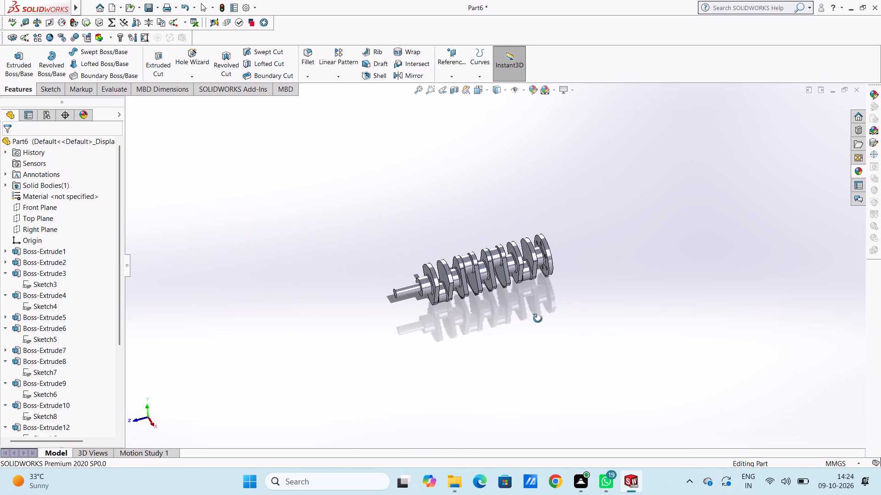
pyautogui.moveTo(538, 319); pyautogui.dragTo(524, 313, button='middle')
pyautogui.scroll(-4, 472, 290)
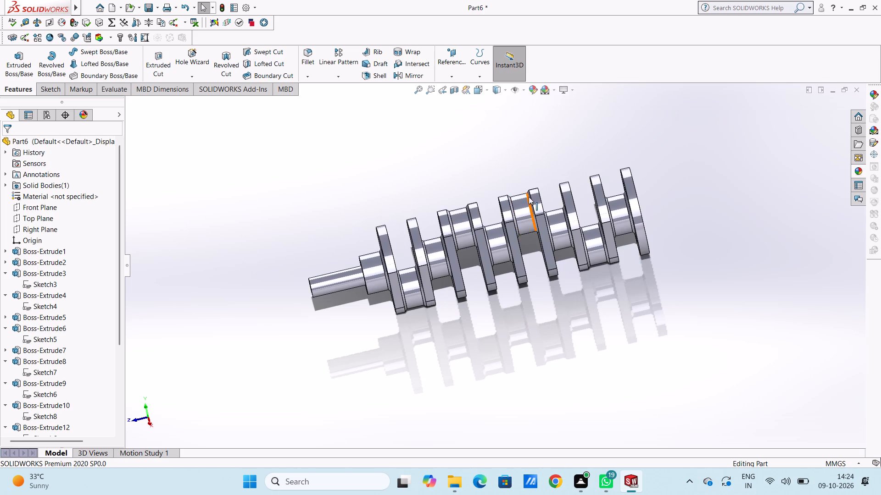
pyautogui.moveTo(529, 197); pyautogui.dragTo(538, 169, button='middle')
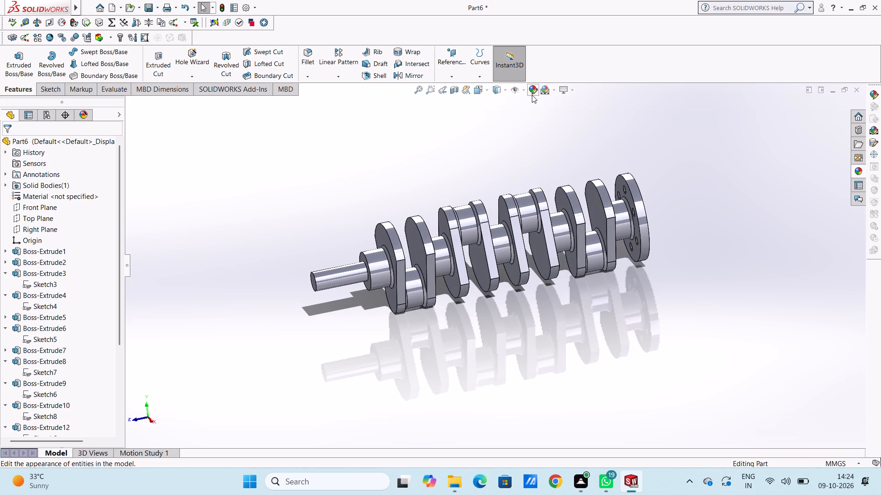
# Edit the whole part's appearance and pick the light yellow standard colour.
pyautogui.click(532, 92)
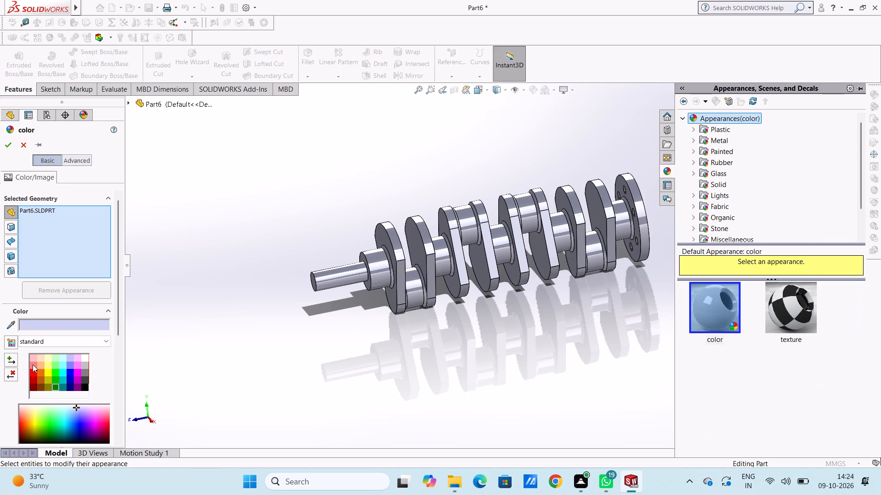
pyautogui.click(45, 372)
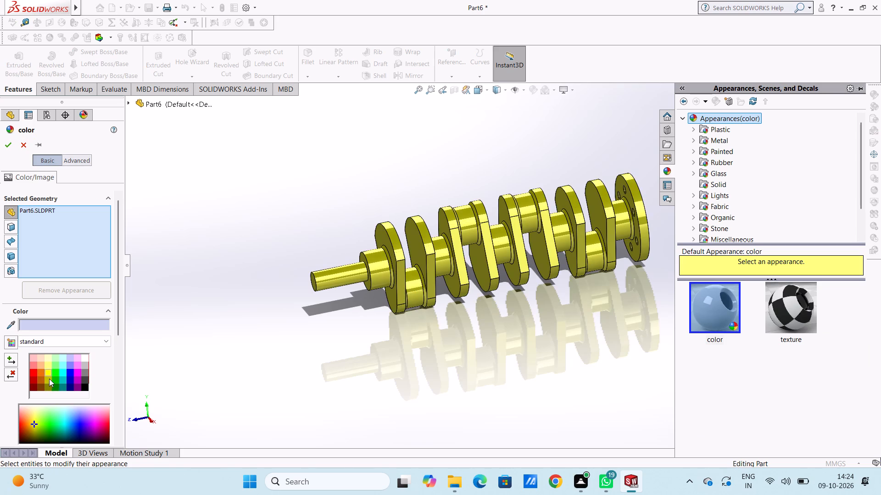
pyautogui.click(47, 359)
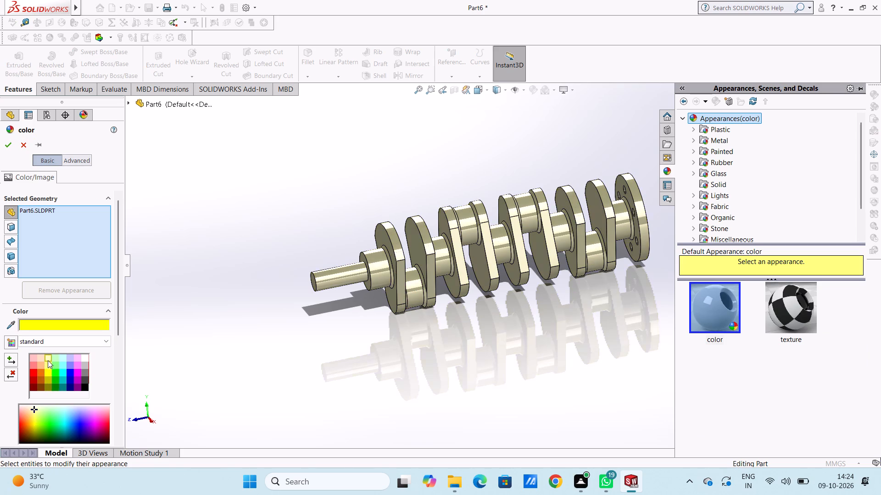
pyautogui.click(48, 363)
pyautogui.click(48, 363)
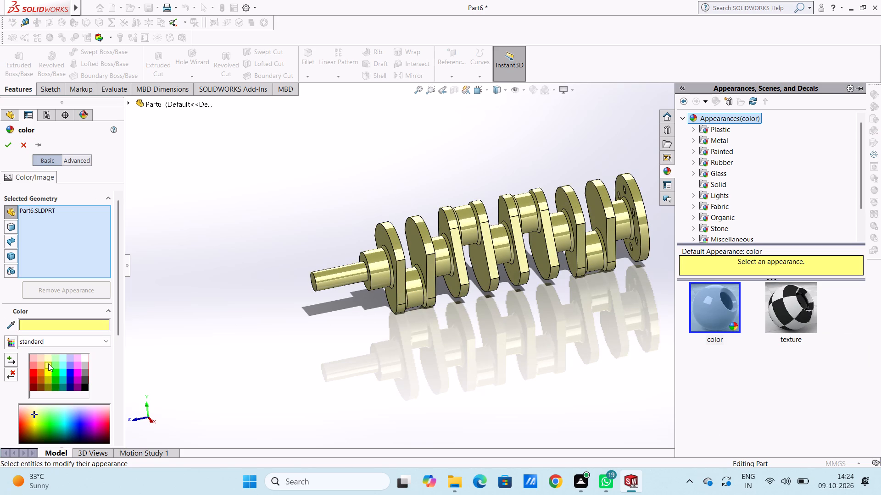
pyautogui.click(48, 366)
# Adjust the part colour to yellow-green with RGB values 220, 255 and 100, and apply it.
pyautogui.scroll(-3, 50, 367)
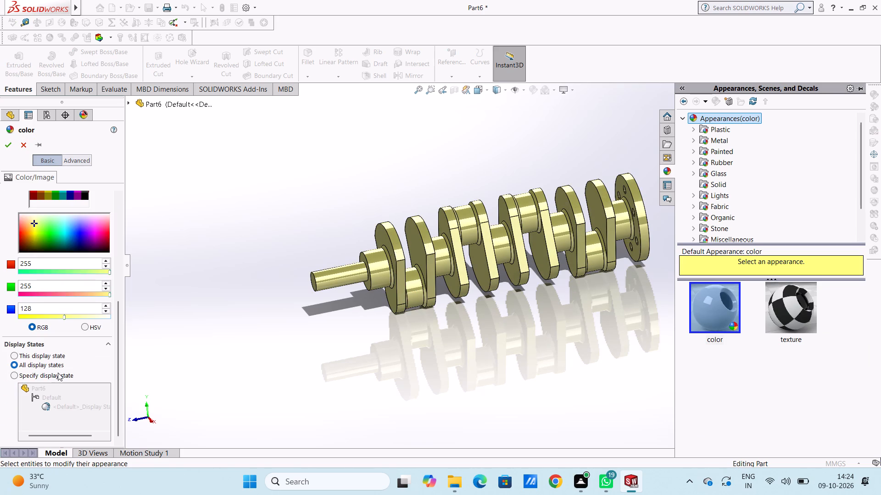
pyautogui.click(73, 316)
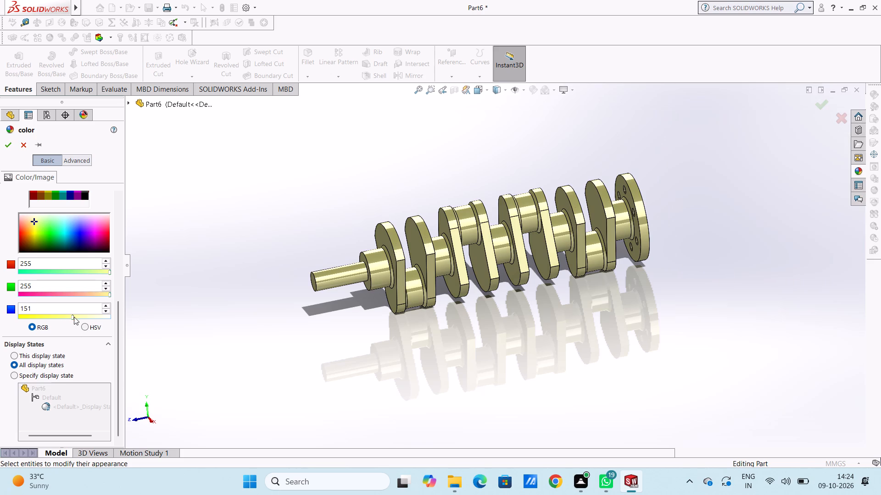
pyautogui.click(90, 270)
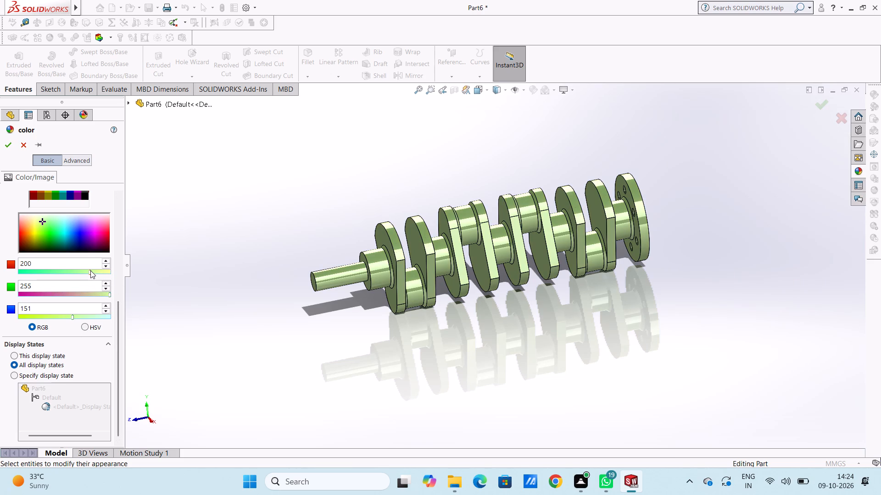
pyautogui.click(97, 270)
pyautogui.click(58, 314)
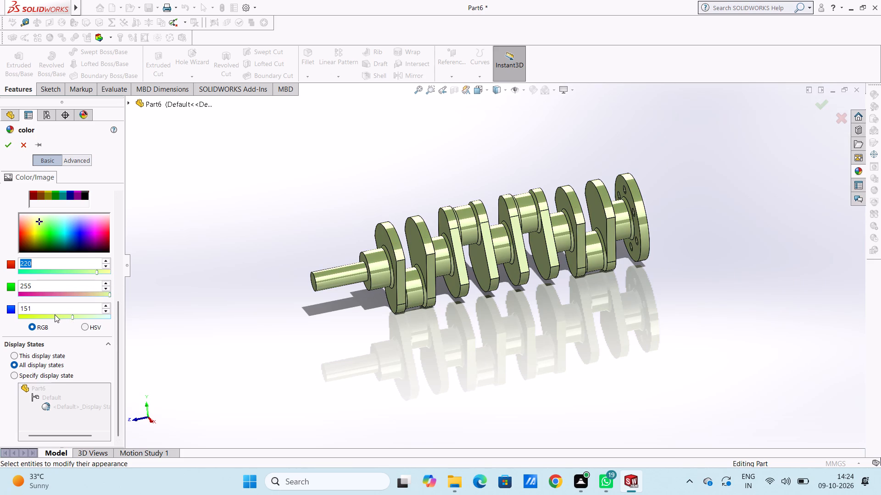
pyautogui.click(46, 314)
pyautogui.click(46, 315)
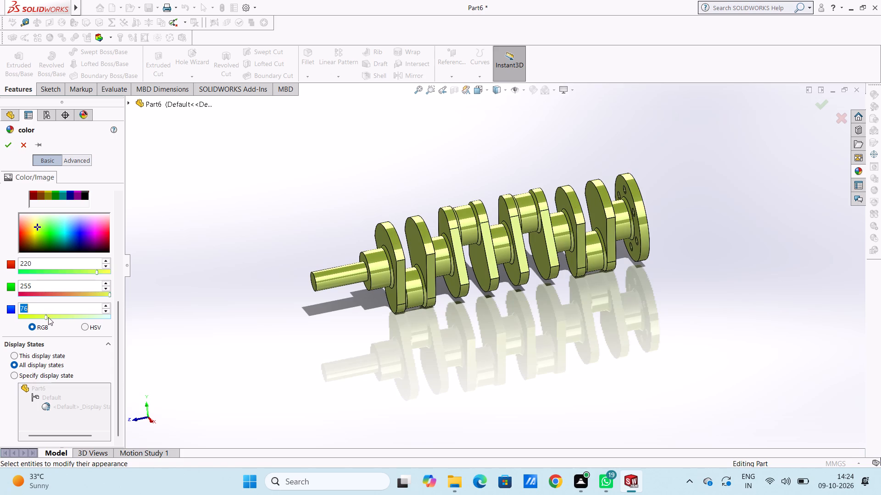
pyautogui.click(55, 315)
pyautogui.click(11, 145)
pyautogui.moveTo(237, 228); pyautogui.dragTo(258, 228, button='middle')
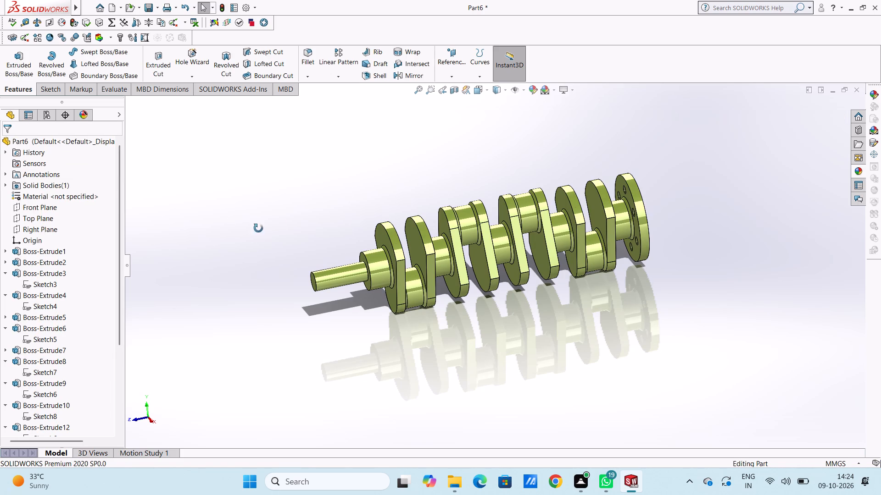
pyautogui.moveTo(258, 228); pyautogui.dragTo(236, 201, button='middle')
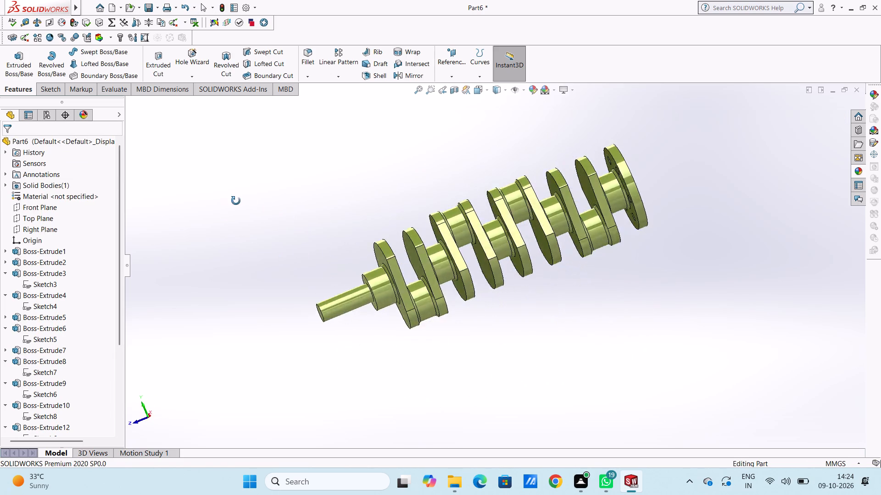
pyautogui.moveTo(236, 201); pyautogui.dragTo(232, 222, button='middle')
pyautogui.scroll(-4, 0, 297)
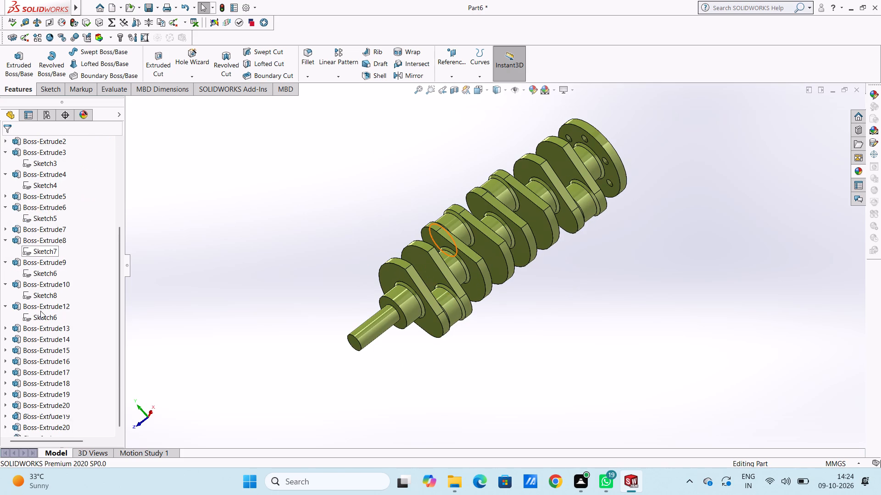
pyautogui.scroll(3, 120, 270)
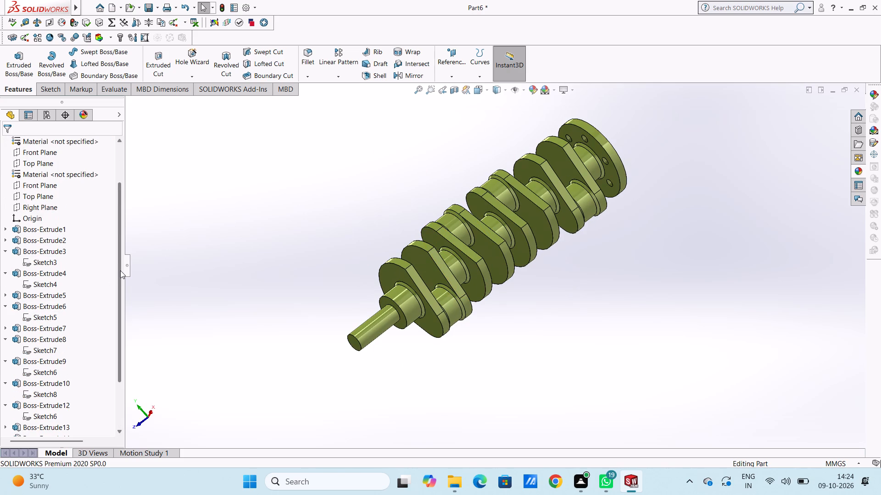
# Examine the coloured crankshaft from the side and close up around the stepped shaft end and first webs.
pyautogui.scroll(-4, 120, 270)
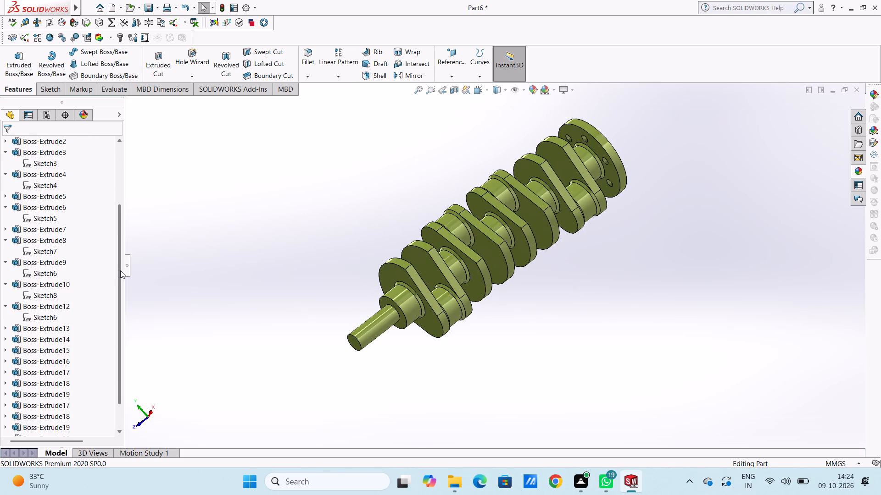
pyautogui.scroll(8, 120, 270)
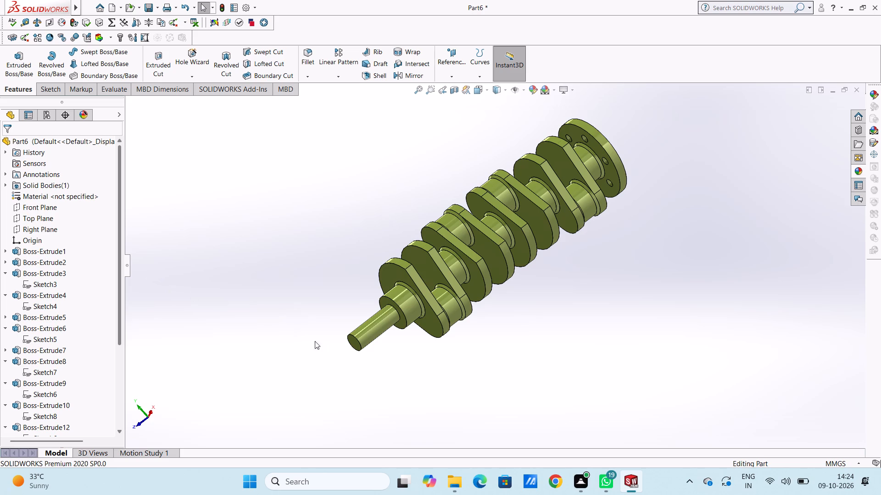
pyautogui.moveTo(336, 341); pyautogui.dragTo(336, 345, button='middle')
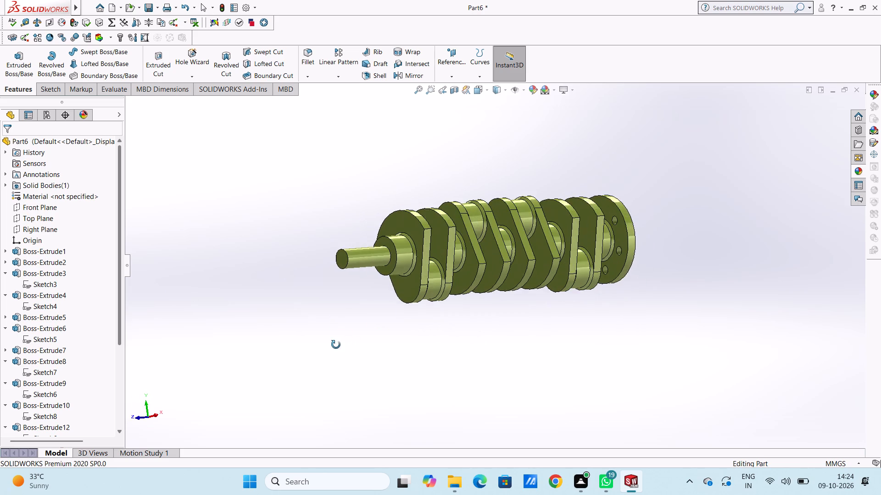
pyautogui.moveTo(336, 345); pyautogui.dragTo(324, 359, button='middle')
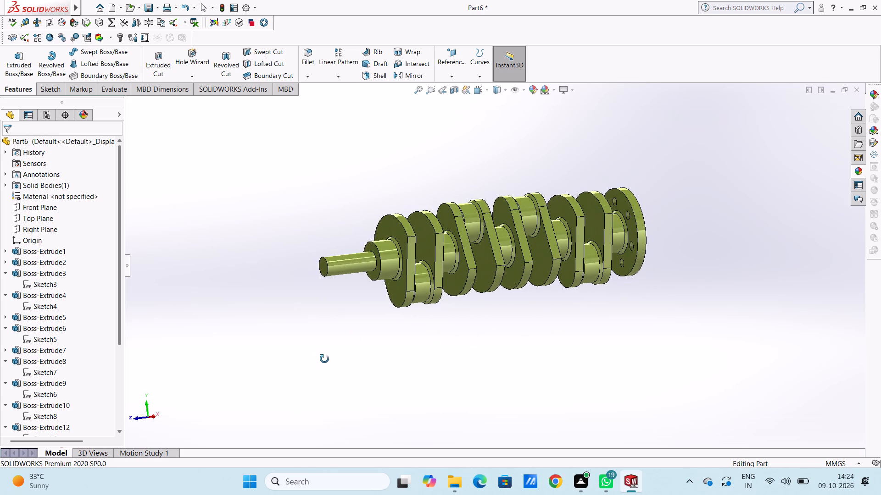
pyautogui.moveTo(324, 359); pyautogui.dragTo(338, 370, button='middle')
pyautogui.scroll(-4, 435, 279)
pyautogui.scroll(-2, 409, 192)
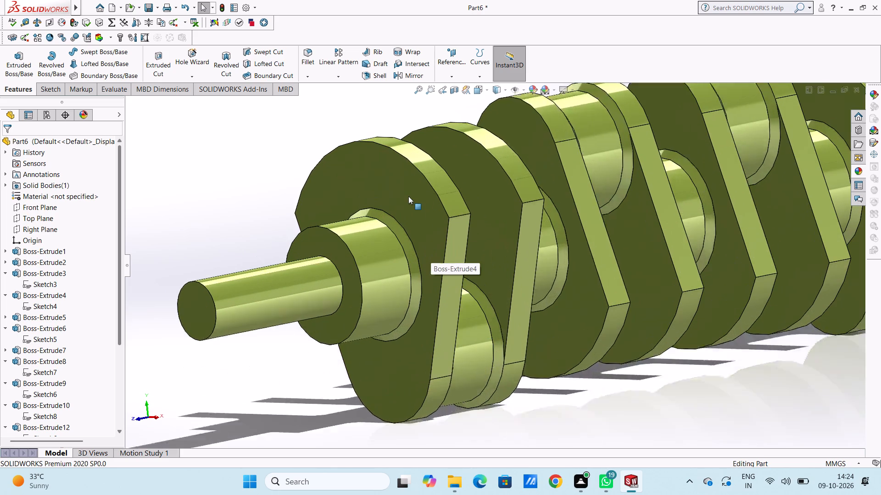
pyautogui.scroll(-1, 408, 196)
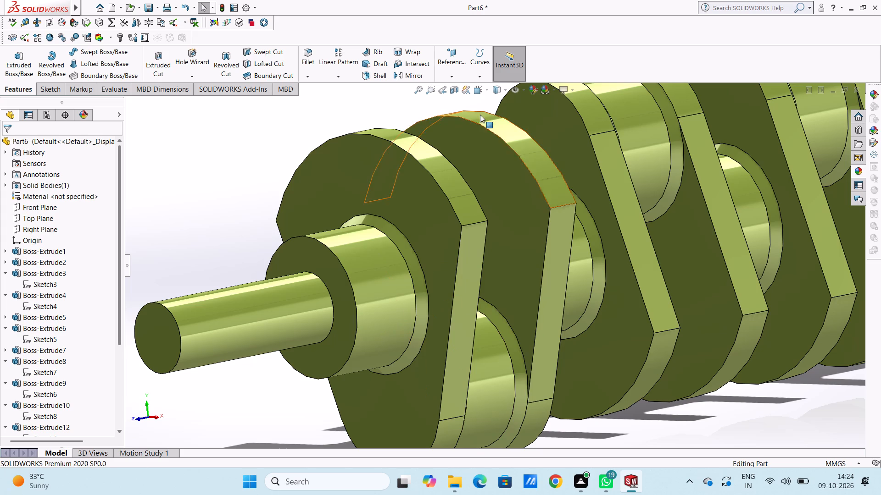
# Colour the Chamfer1 feature, at the large journal beside the first web, with the black standard colour.
pyautogui.click(411, 262)
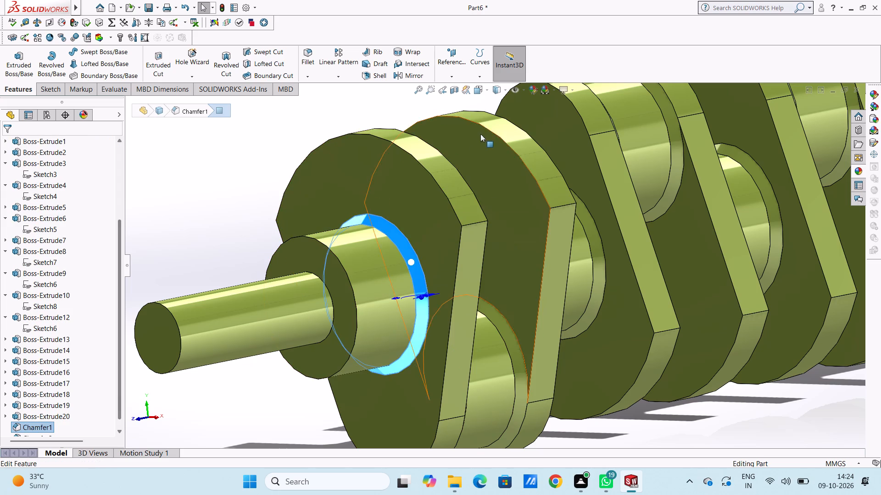
pyautogui.click(217, 233)
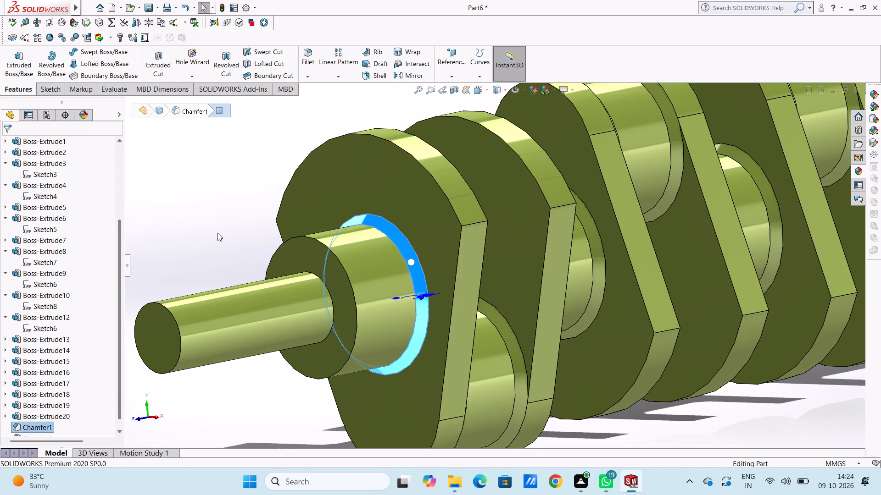
pyautogui.scroll(3, 168, 309)
pyautogui.scroll(-5, 121, 330)
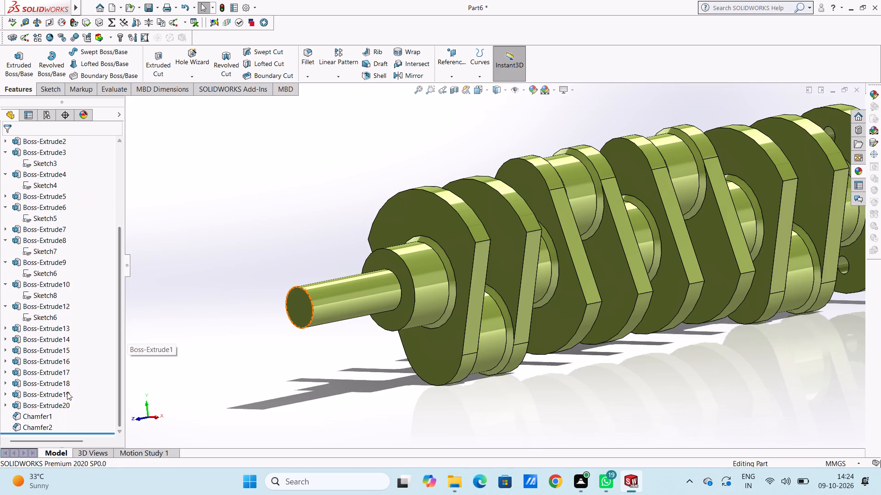
pyautogui.click(42, 418)
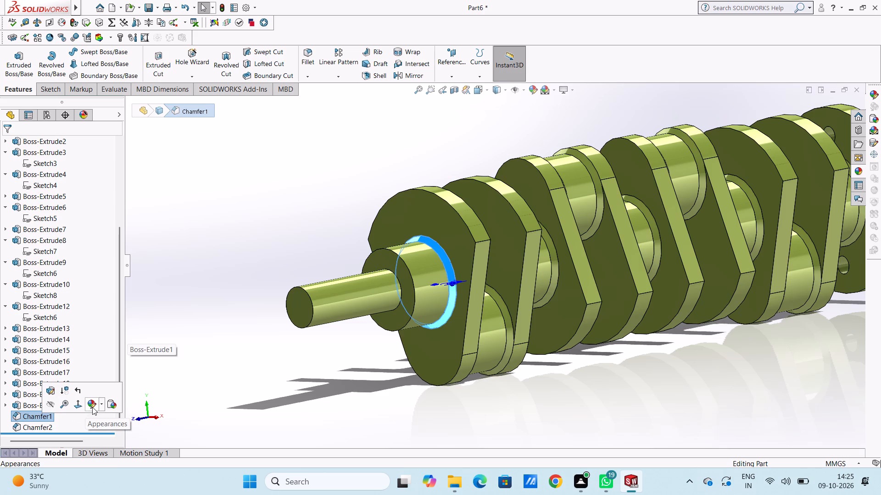
pyautogui.click(94, 406)
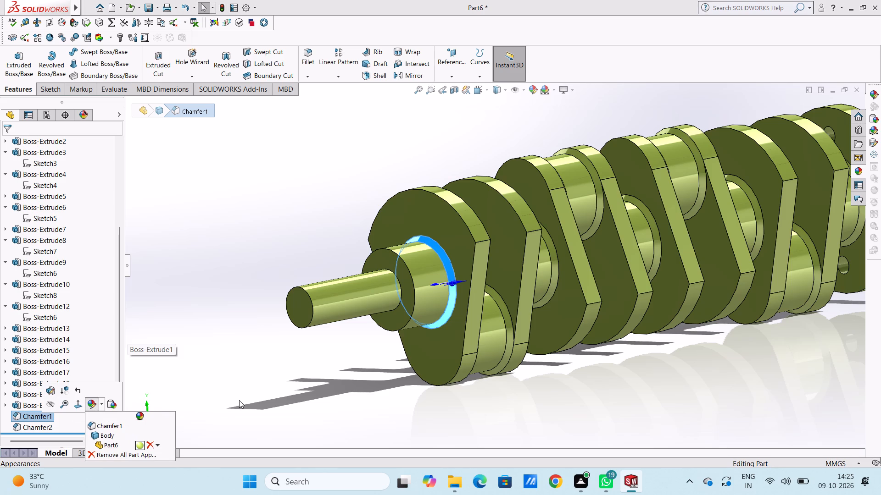
pyautogui.click(119, 428)
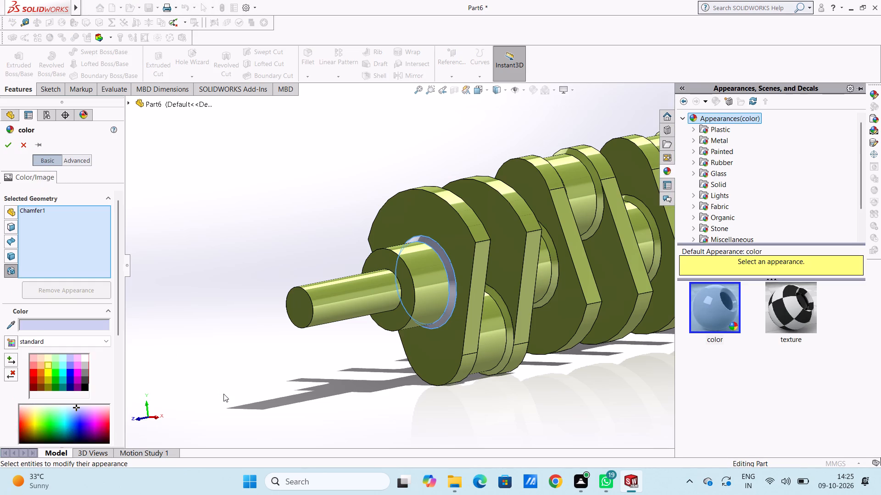
pyautogui.click(85, 381)
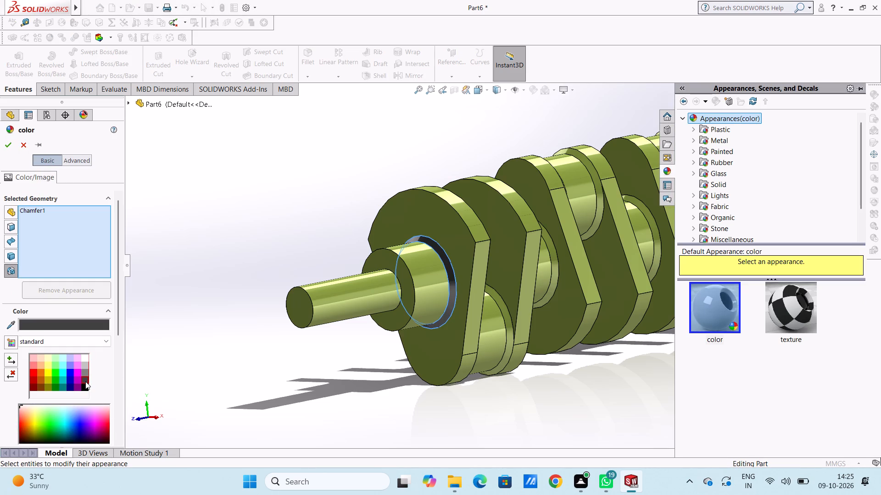
pyautogui.click(85, 389)
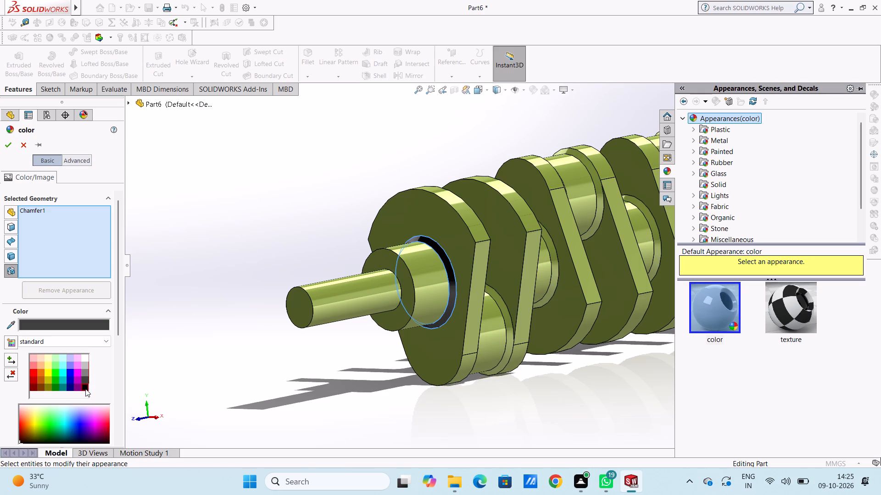
pyautogui.click(8, 143)
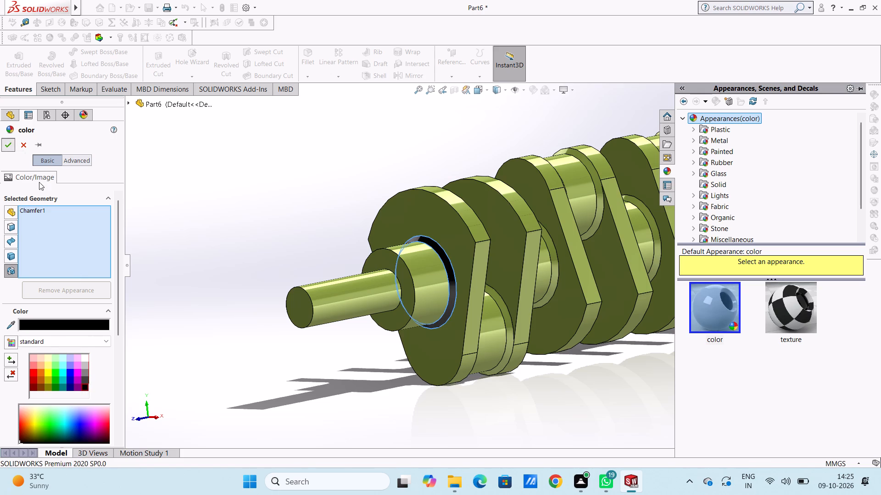
# Colour the Chamfer2 feature, covering the remaining pin and journal end edges, with the black standard colour.
pyautogui.scroll(-7, 88, 385)
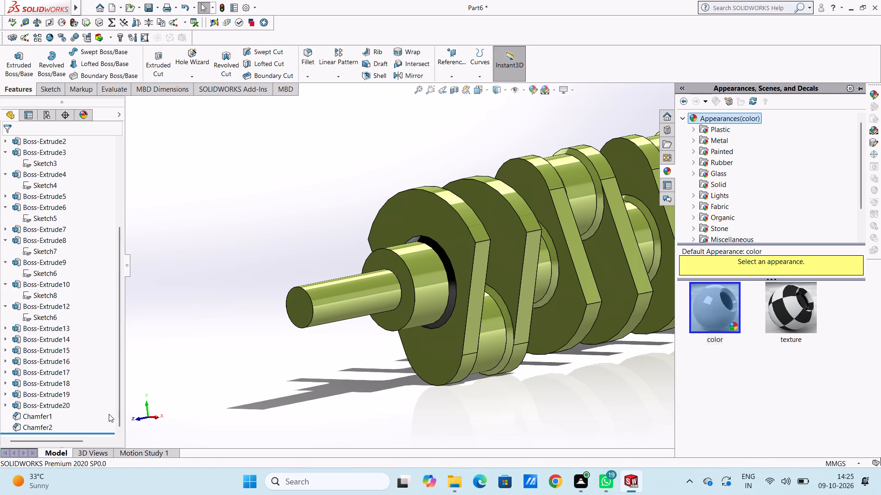
pyautogui.scroll(-3, 109, 414)
pyautogui.click(51, 429)
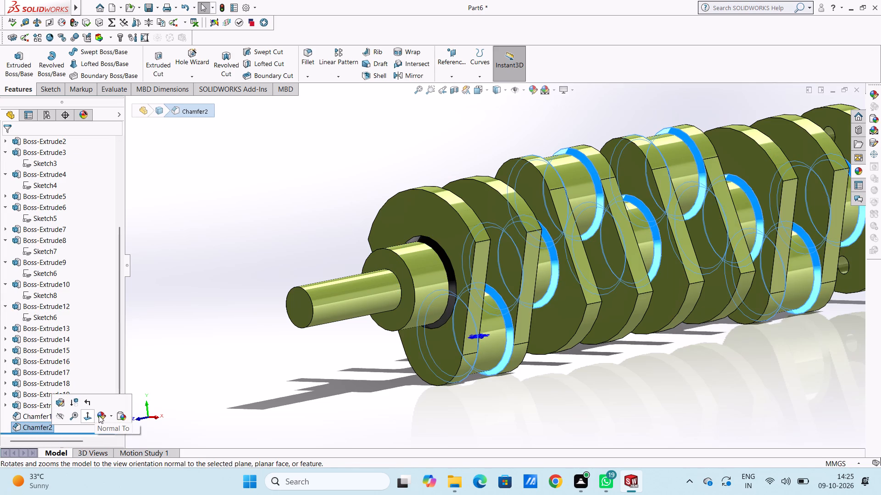
pyautogui.click(99, 415)
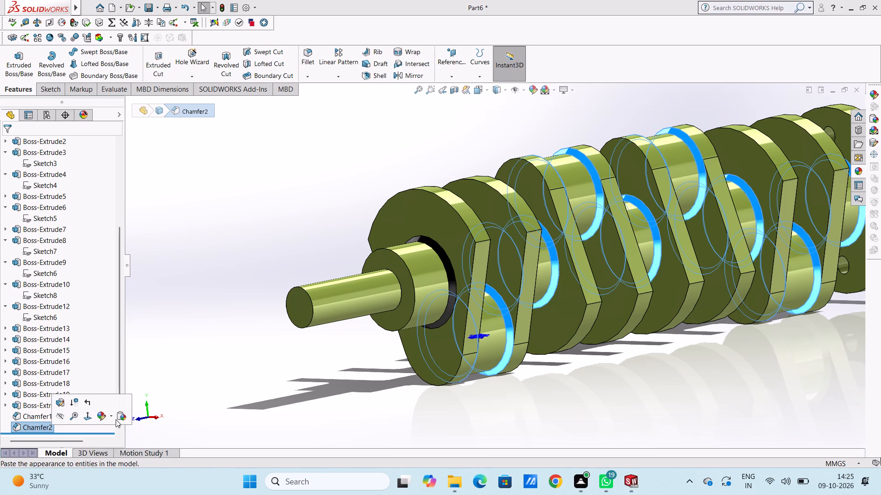
pyautogui.click(103, 415)
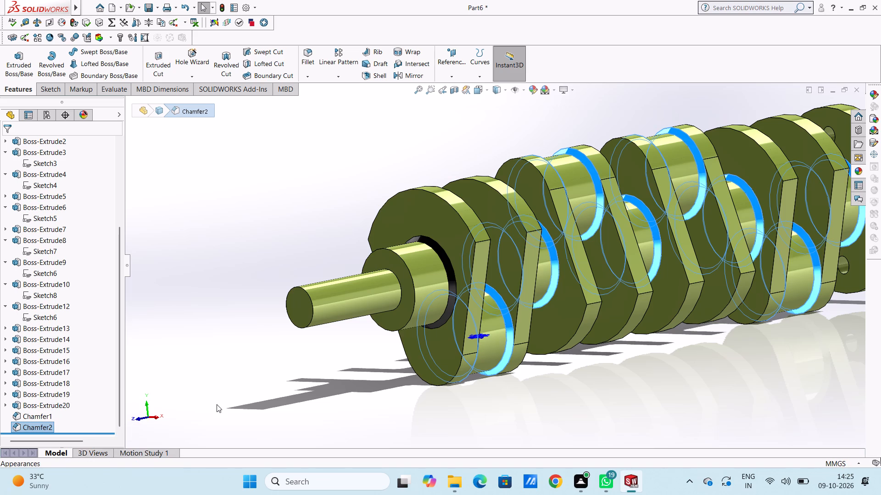
pyautogui.click(56, 424)
pyautogui.click(50, 424)
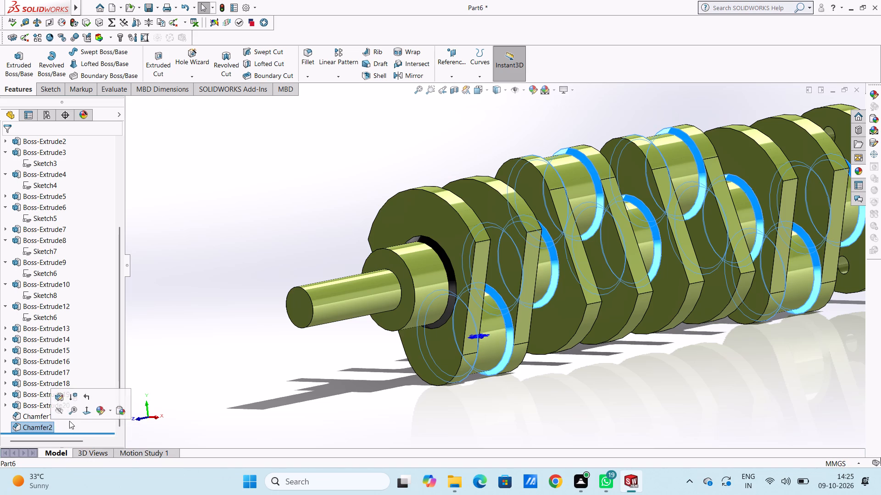
pyautogui.click(65, 424)
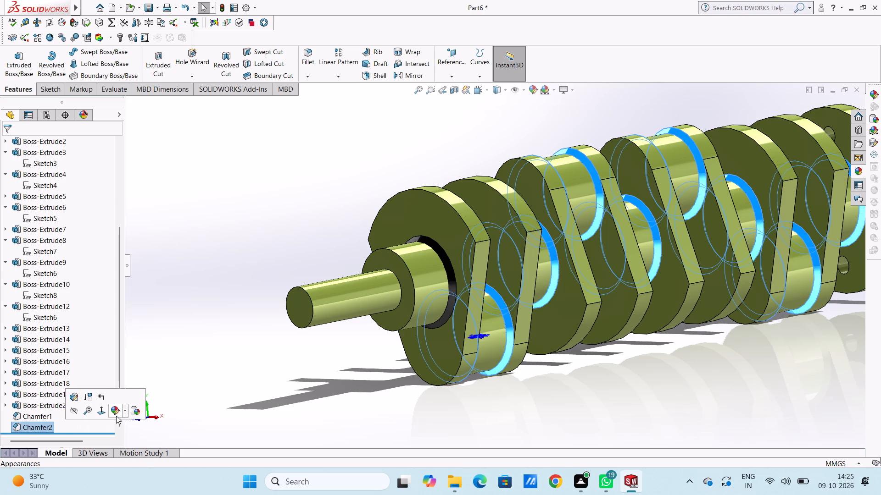
pyautogui.click(116, 414)
pyautogui.click(143, 431)
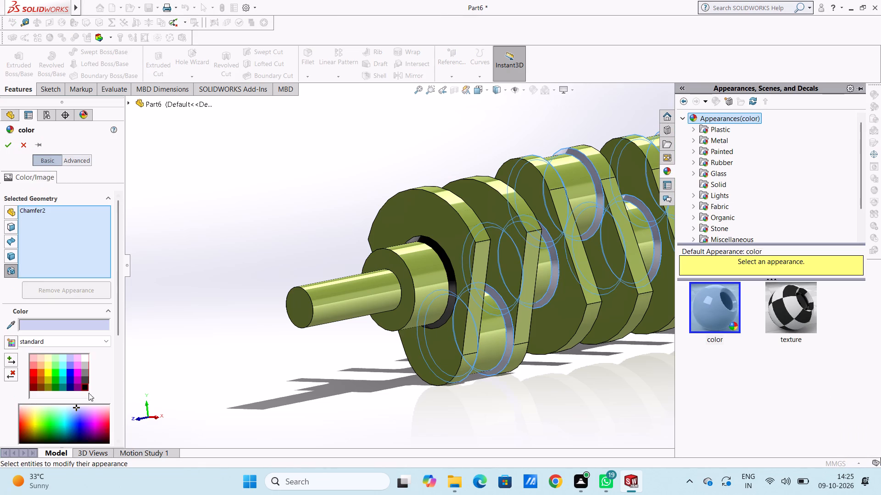
pyautogui.click(85, 386)
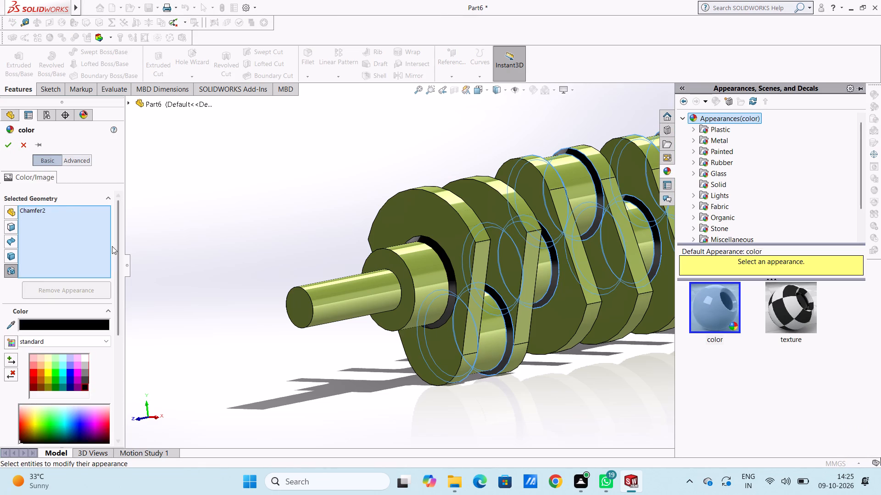
pyautogui.click(5, 147)
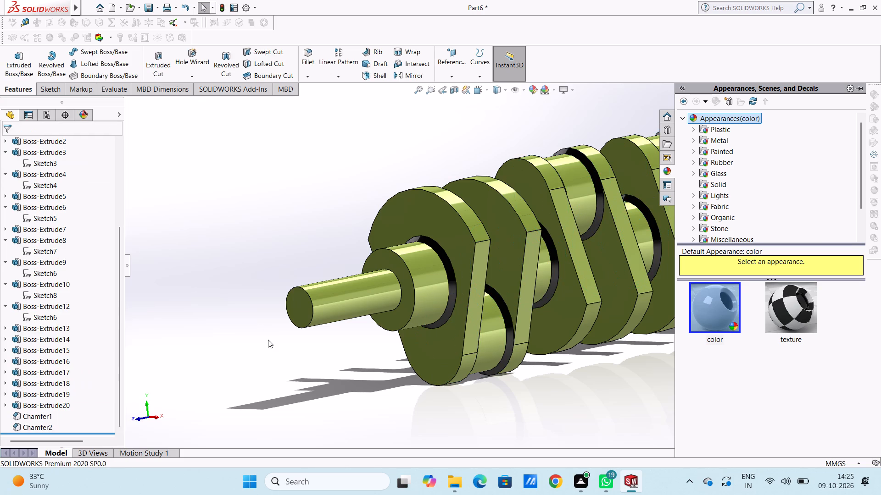
# Examine the whole crankshaft with its black chamfers from a distance and clear any selection.
pyautogui.scroll(4, 268, 340)
pyautogui.moveTo(314, 361); pyautogui.dragTo(309, 392, button='middle')
pyautogui.scroll(3, 312, 386)
pyautogui.moveTo(424, 361); pyautogui.dragTo(424, 320, button='middle')
pyautogui.click(610, 161)
pyautogui.moveTo(618, 240); pyautogui.dragTo(612, 285, button='middle')
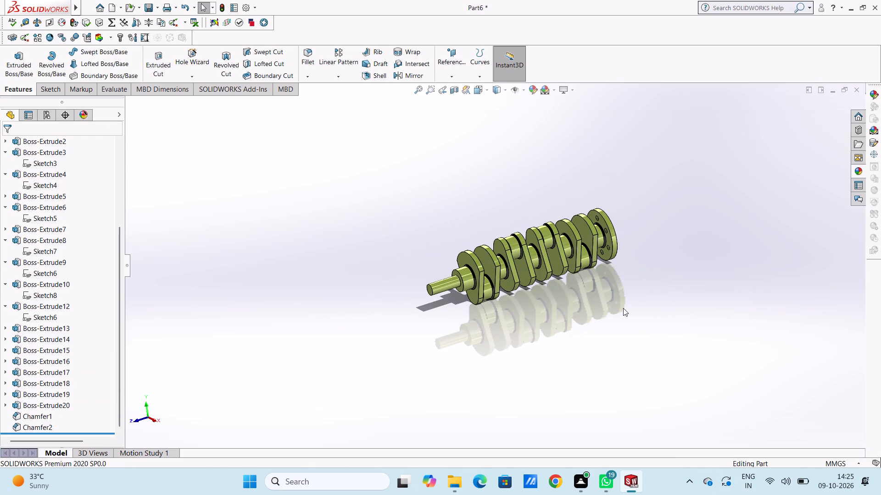
pyautogui.press('Escape')
pyautogui.press('Escape')
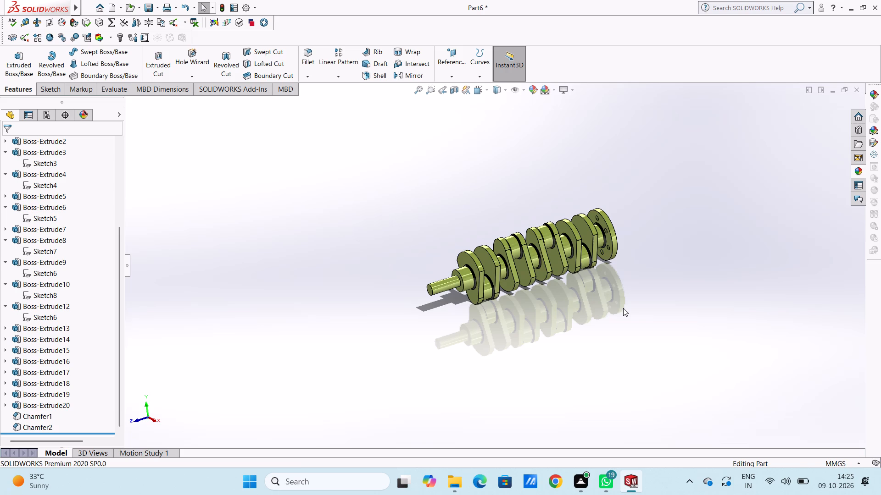
# Save the part in Documents as a SOLIDWORKS Part named "inline 6 cylinder engine crankshaft".
pyautogui.hotkey('ctrl', 's')
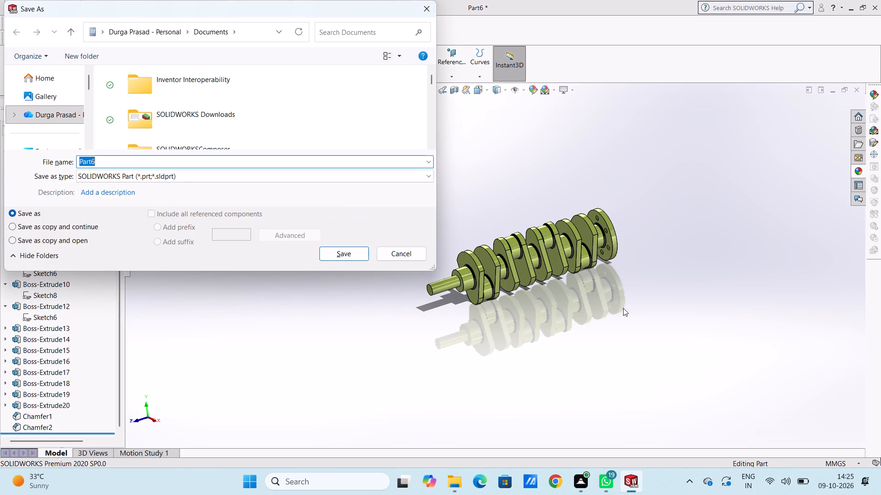
pyautogui.write('inline')
pyautogui.press('space')
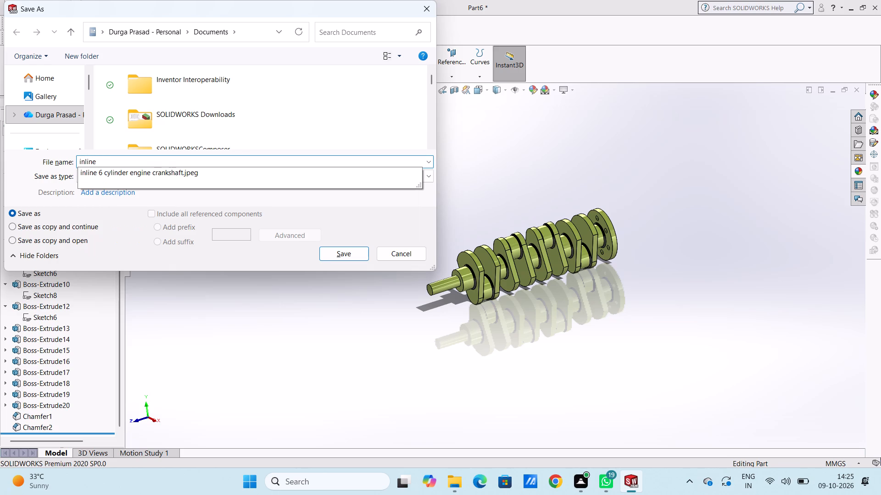
pyautogui.write('6 cylinder')
pyautogui.press('space')
pyautogui.write('engine')
pyautogui.press('space')
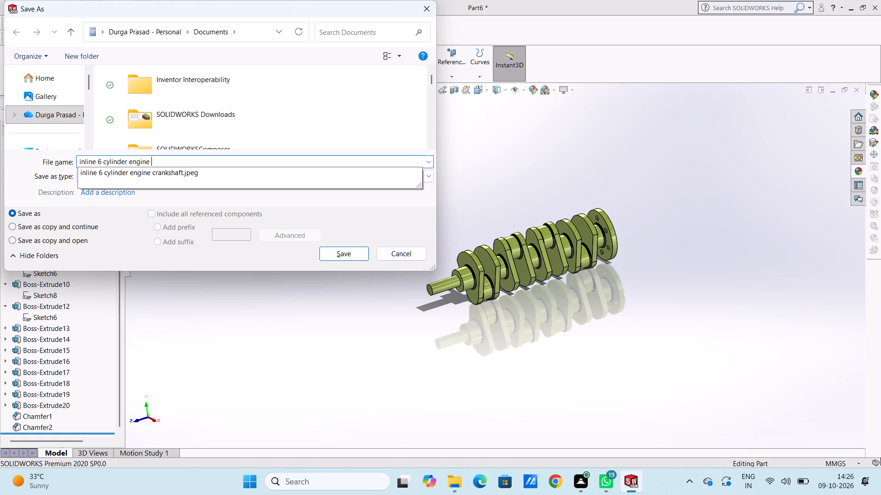
pyautogui.write('crankshaft')
pyautogui.press('space')
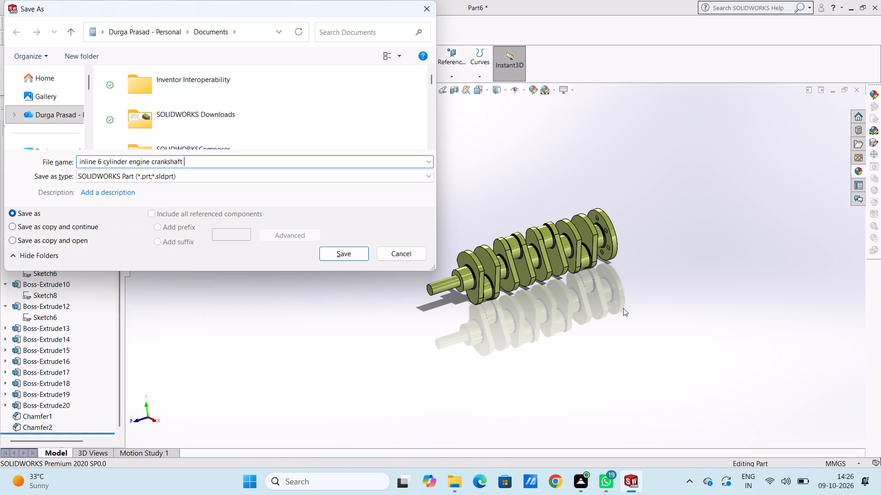
pyautogui.press('BackSpace')
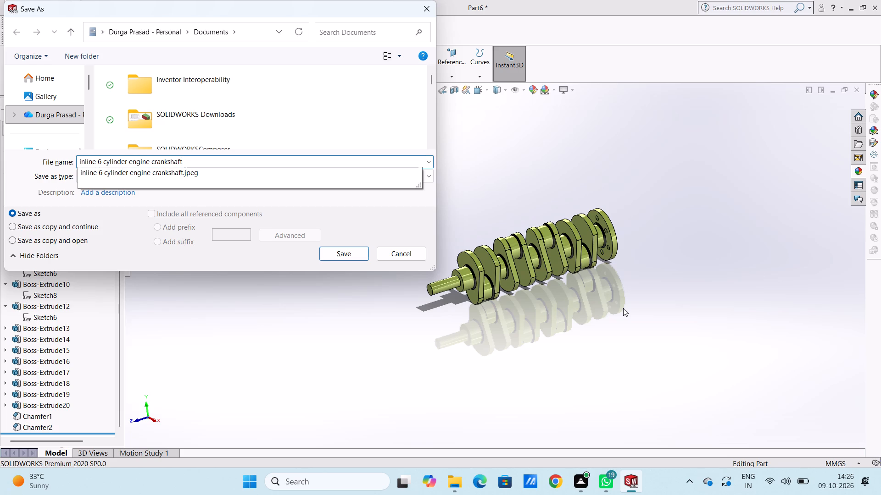
pyautogui.click(348, 256)
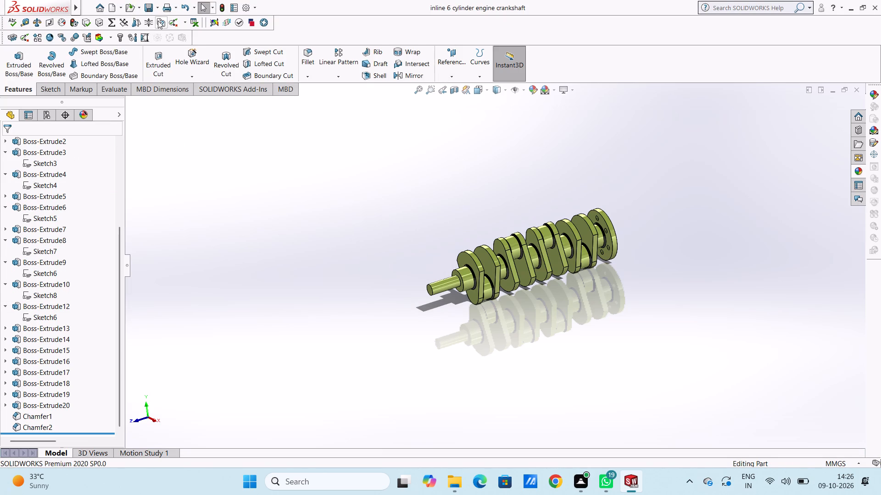
# Save a copy of the crankshaft as an Adobe Portable Document Format (PDF) file under the same name.
pyautogui.click(158, 9)
pyautogui.click(170, 30)
pyautogui.click(272, 173)
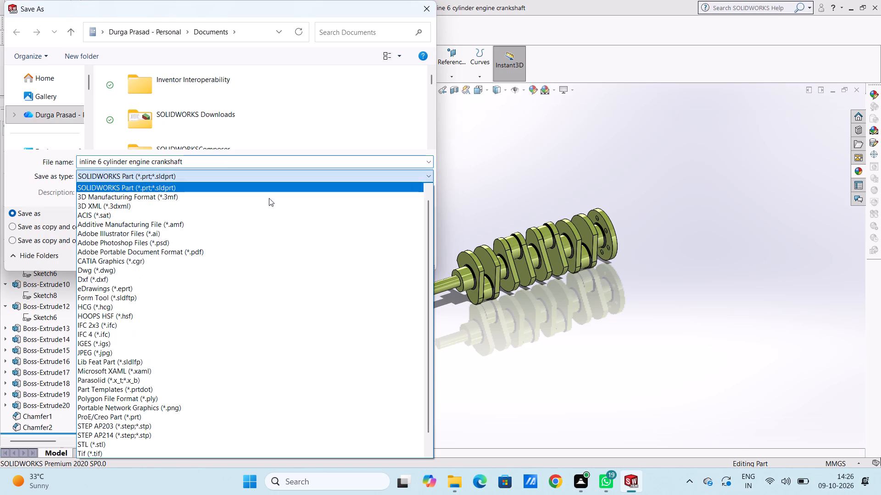
pyautogui.click(259, 249)
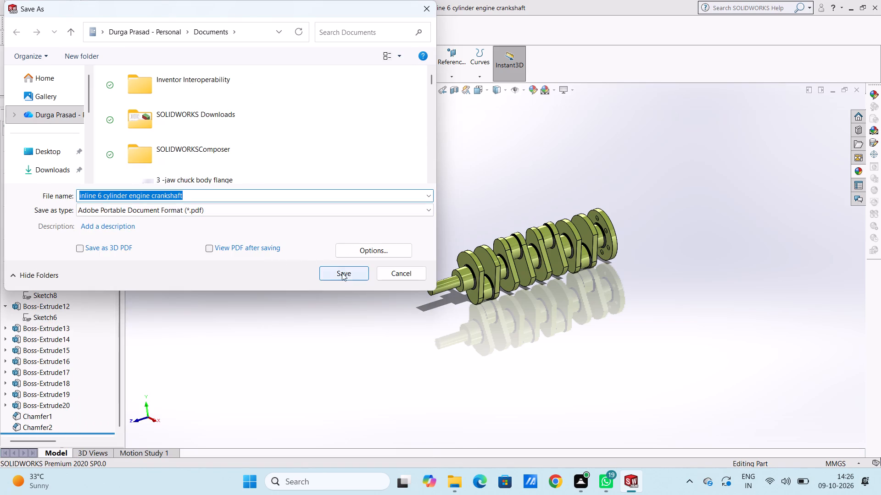
pyautogui.click(342, 273)
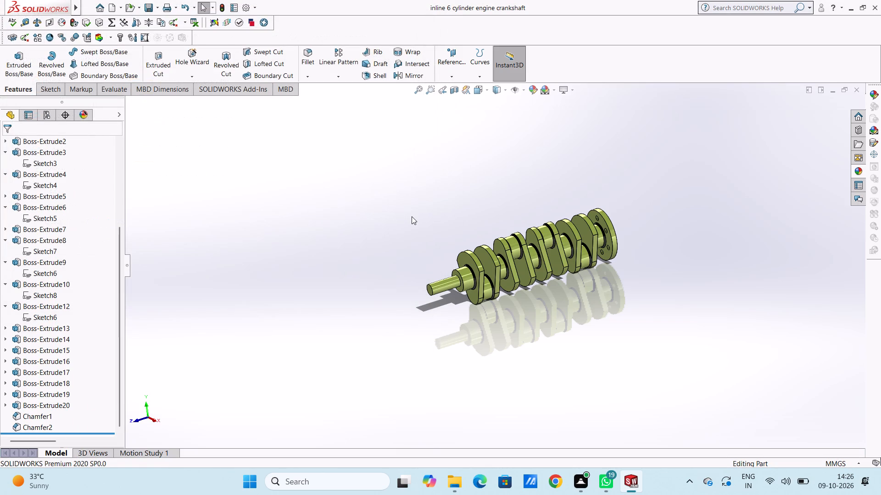
# Show the whole crankshaft in the isometric view.
pyautogui.hotkey('ctrl', '7')
pyautogui.scroll(2, 412, 216)
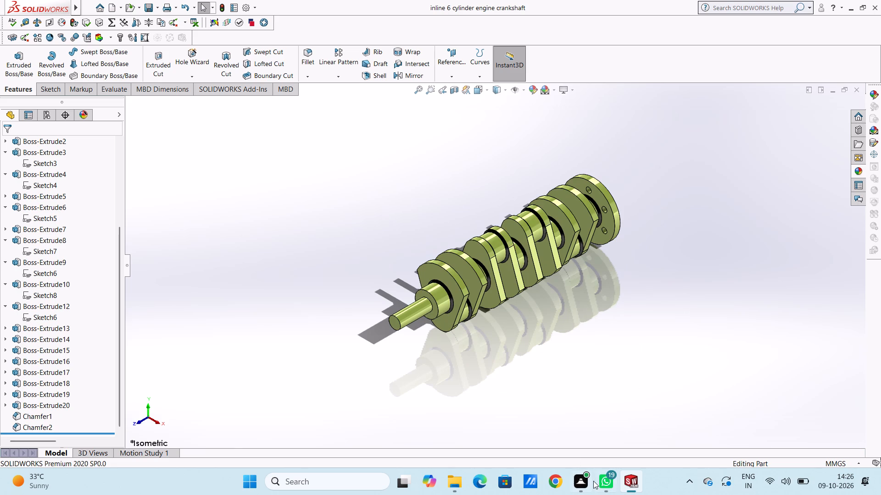